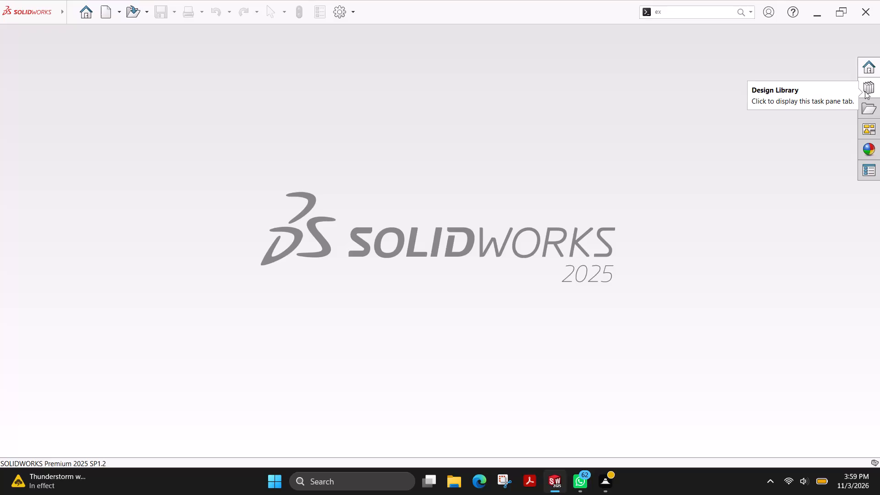
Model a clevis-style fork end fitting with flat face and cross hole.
Create a new part document.
left_click(105, 13)
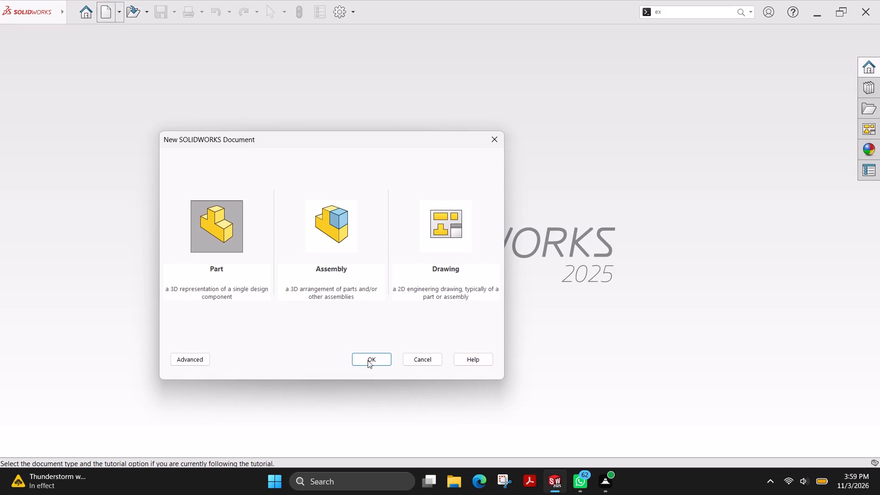
left_click(360, 364)
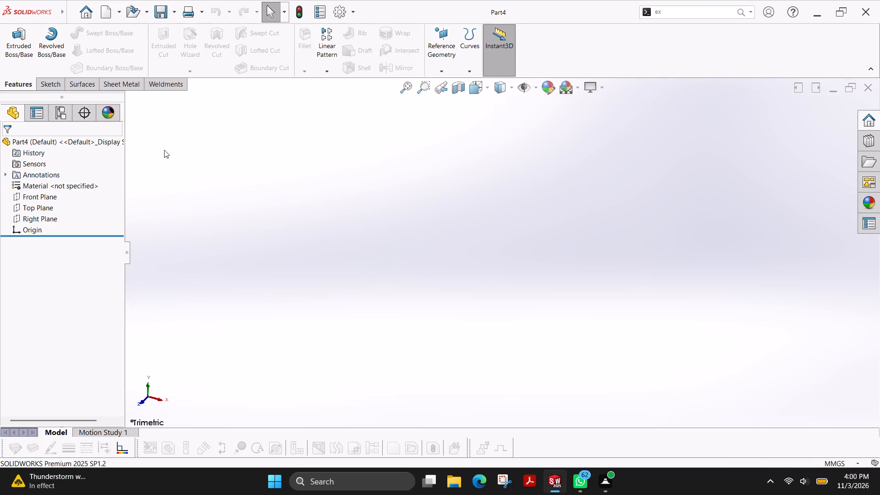
Start a sketch on the Top Plane and draw a circle about 72 mm in diameter centred on the origin.
left_click(45, 93)
left_click(46, 89)
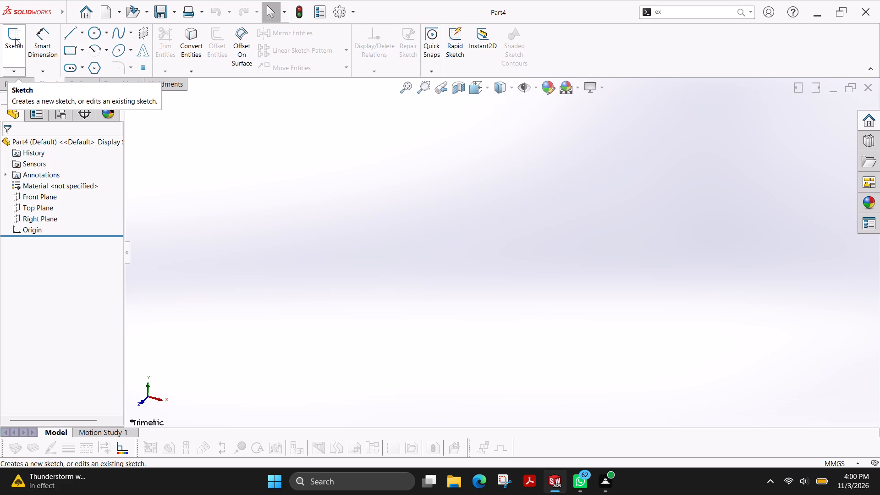
left_click(16, 38)
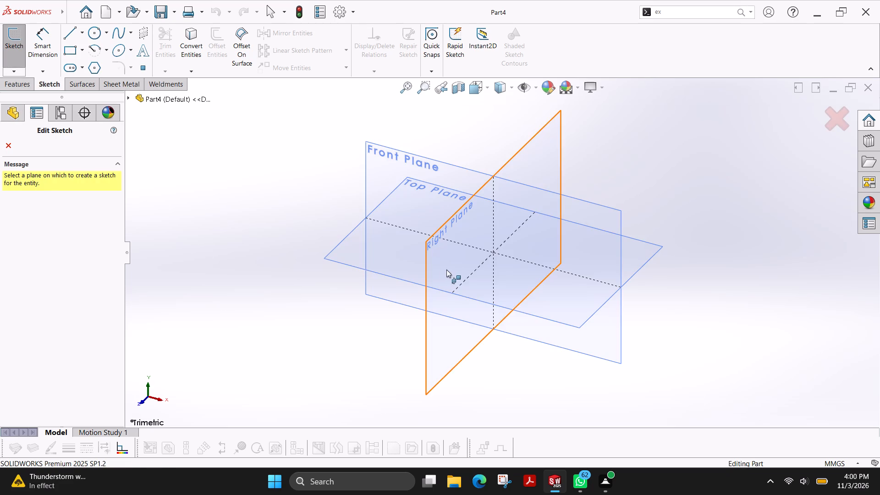
left_click(352, 252)
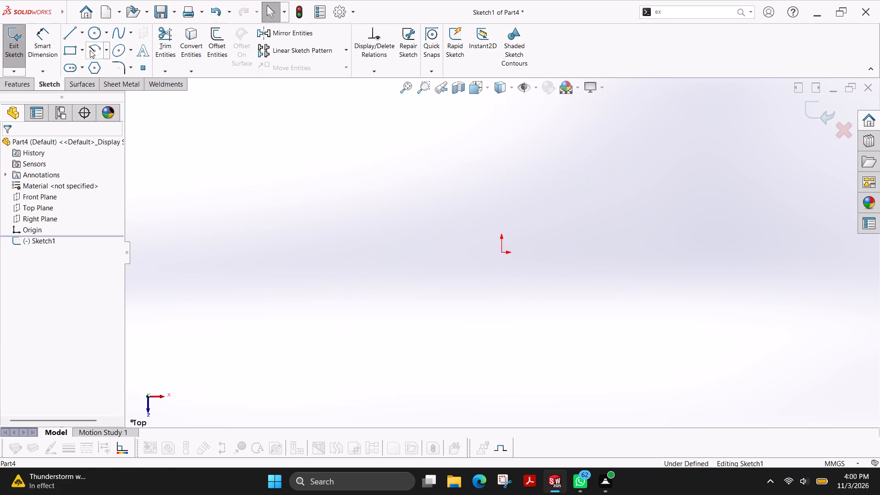
left_click(95, 33)
left_click(502, 252)
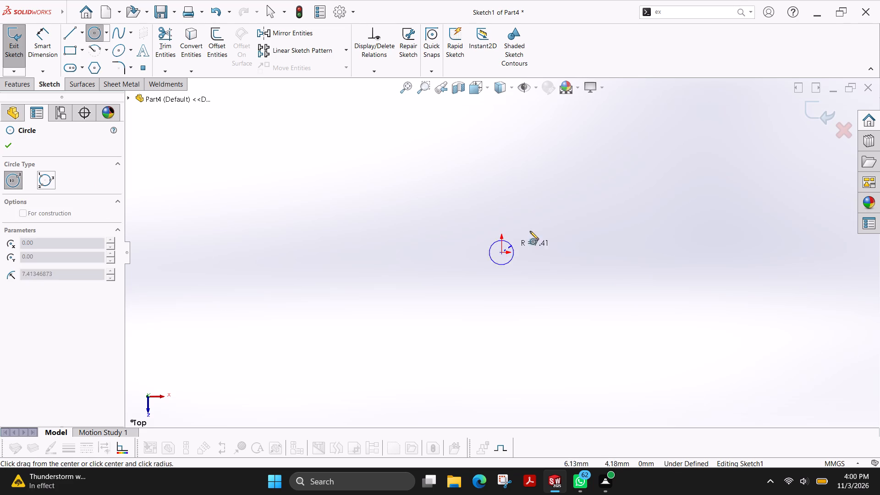
left_click(548, 216)
Sketch a horizontal line about 160 mm long crossing the circle below the origin and extending past both sides.
left_click(52, 46)
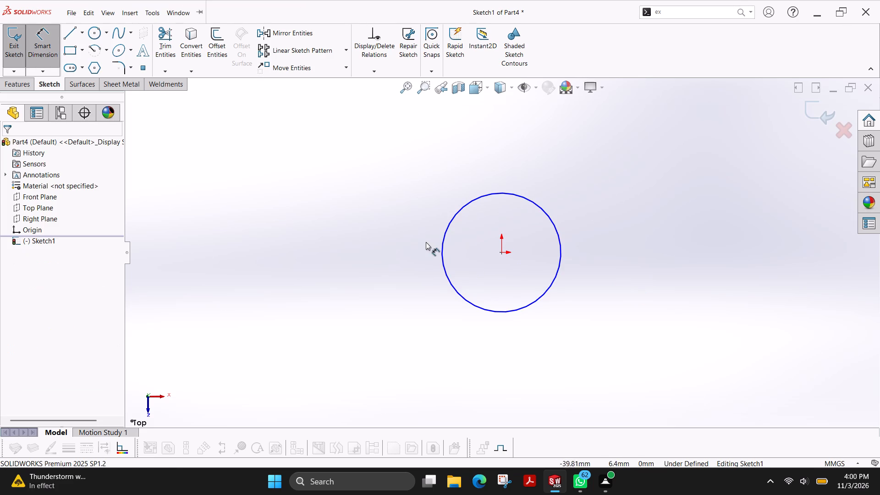
left_click(65, 39)
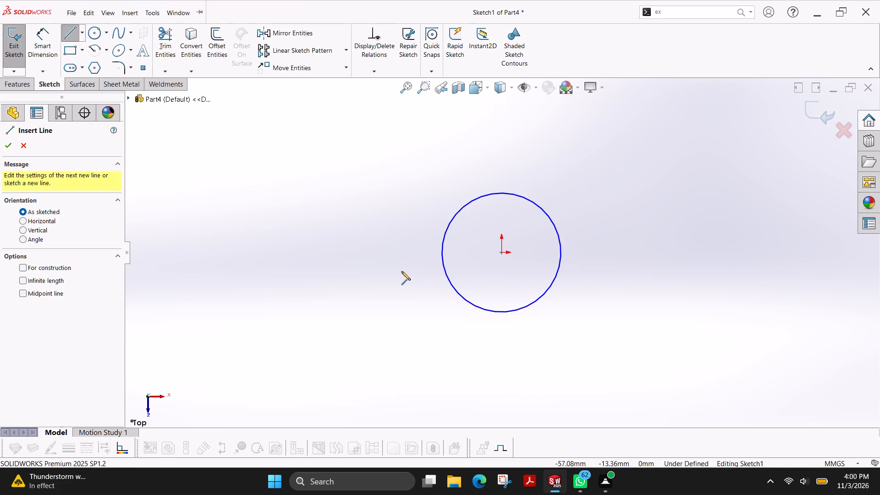
left_click(401, 271)
left_click(664, 272)
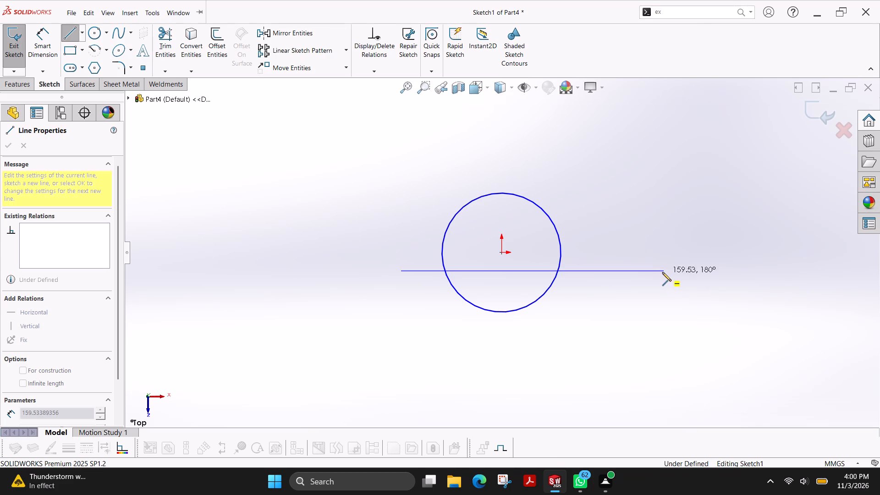
Dimension the circle's diameter at 100 mm.
left_click(44, 44)
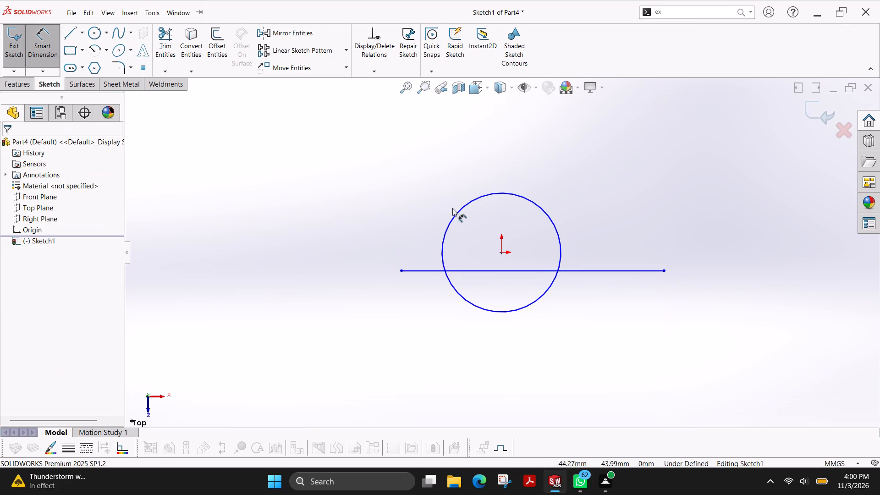
left_click(456, 214)
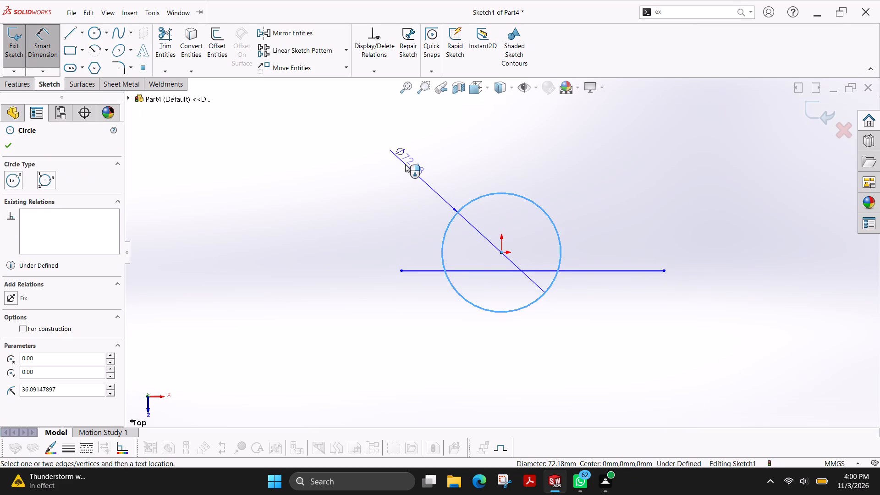
left_click(405, 164)
type("100")
key("Return")
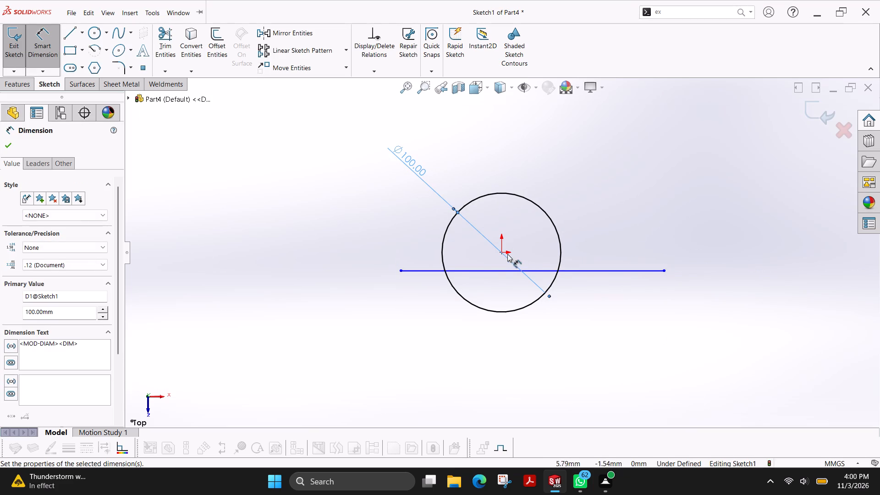
Dimension the horizontal line 19 mm from the origin.
left_click(503, 254)
left_click(507, 271)
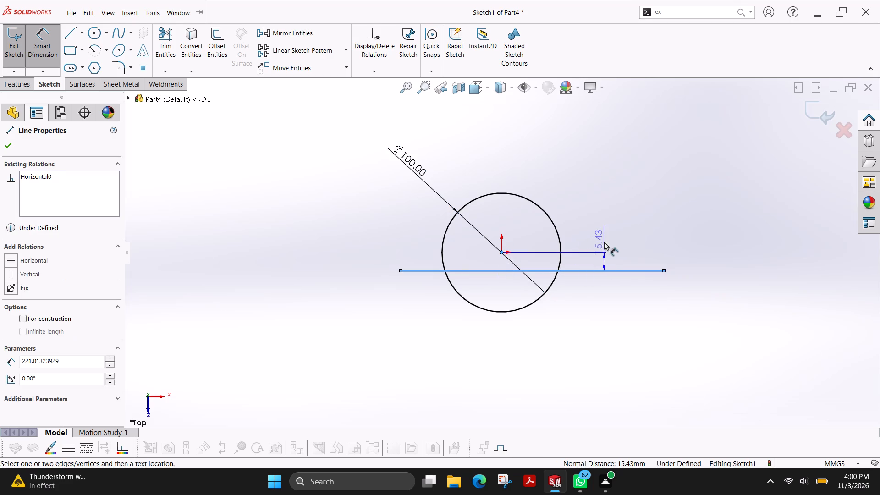
left_click(619, 227)
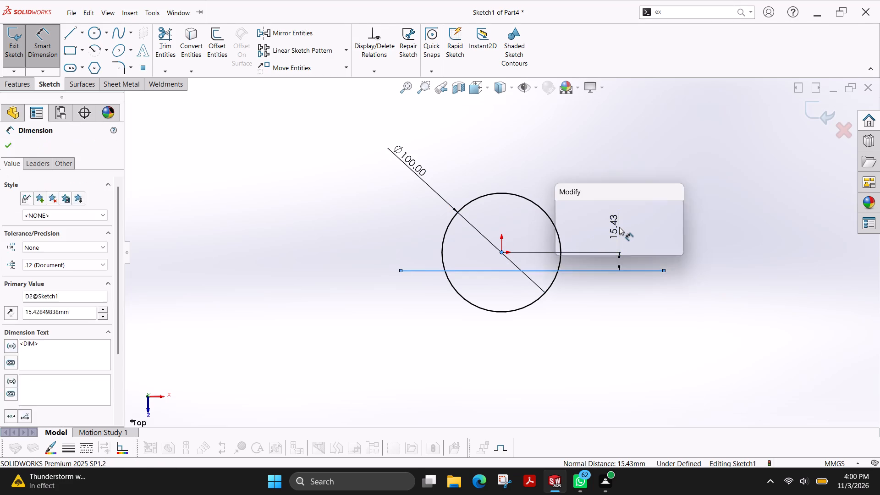
type("19")
key("Return")
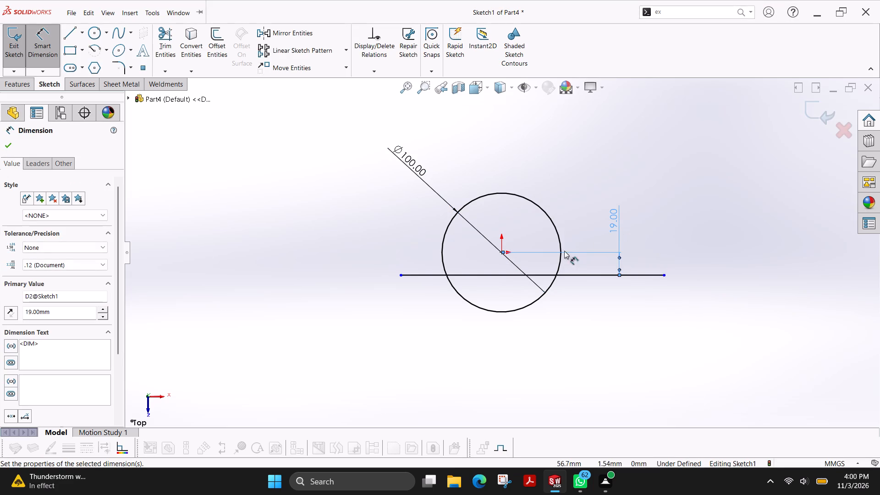
Trim the line ends outside the circle and the arc below the line, leaving a closed D-shaped profile.
left_click(170, 44)
left_click_drag(411, 244, 416, 309)
left_click_drag(611, 221, 611, 306)
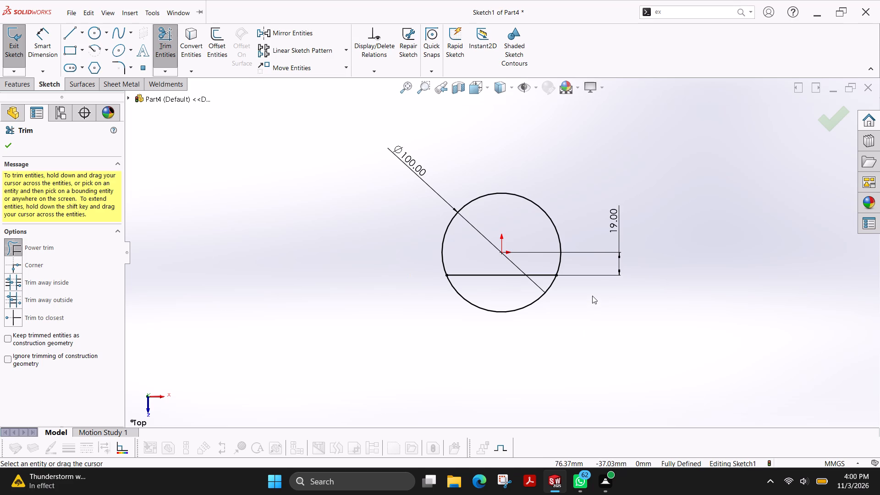
left_click_drag(565, 291, 458, 295)
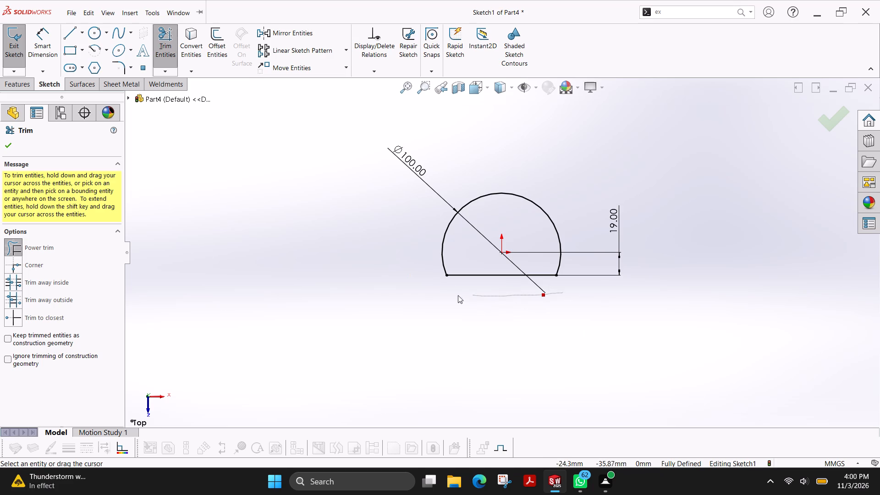
left_click_drag(458, 295, 444, 294)
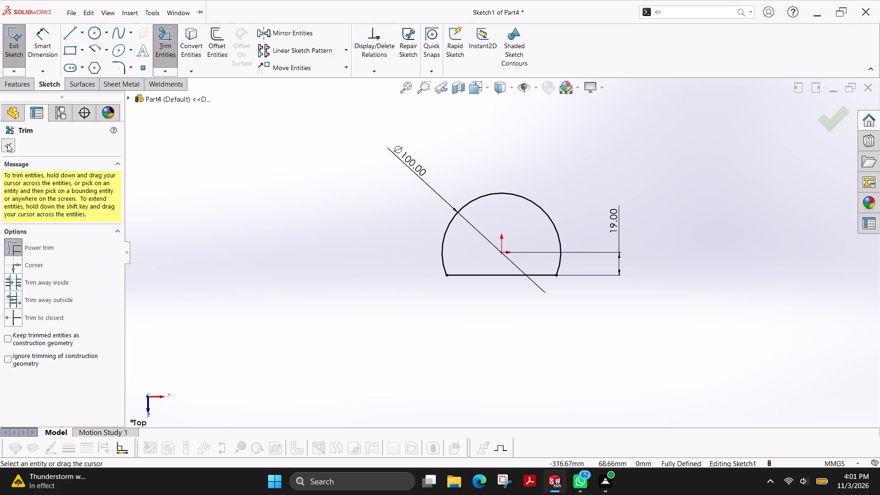
Extrude the D-shaped profile as a boss with a blind depth of 185 mm.
left_click(23, 86)
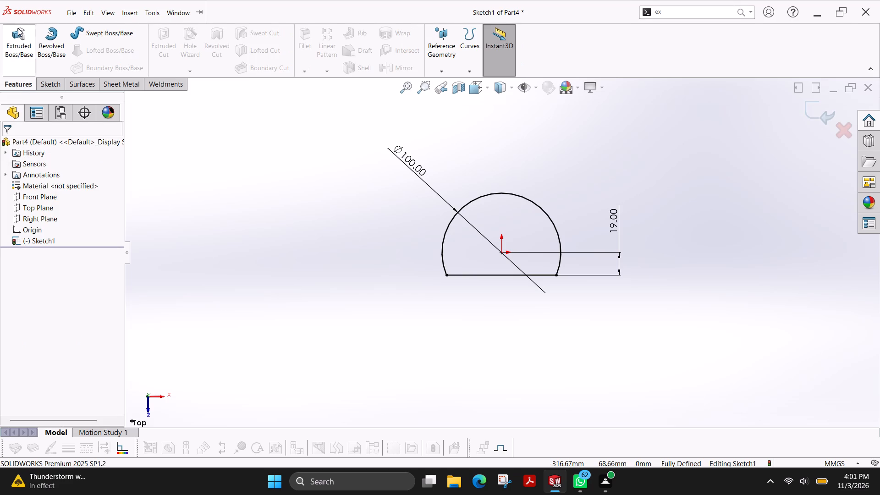
left_click(18, 28)
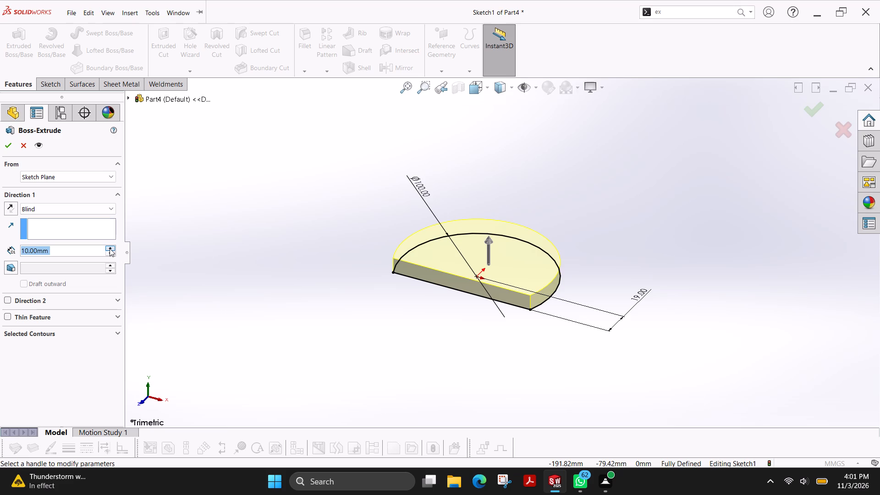
type("185")
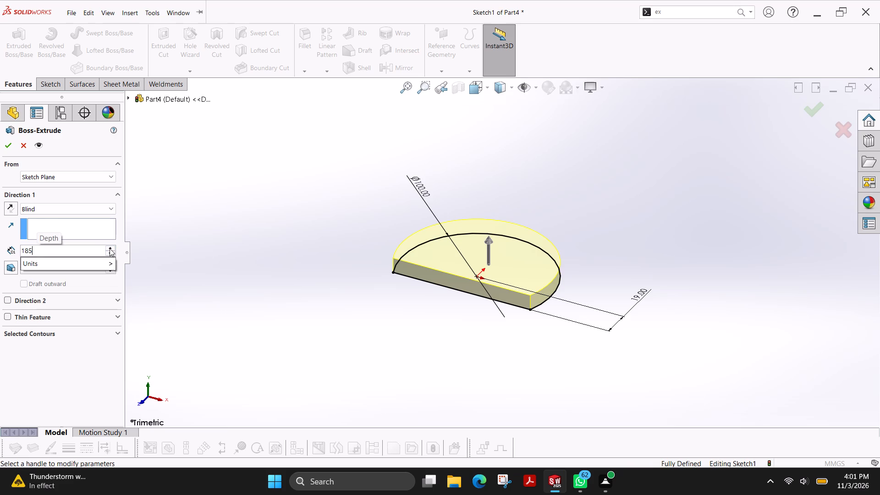
key("Return")
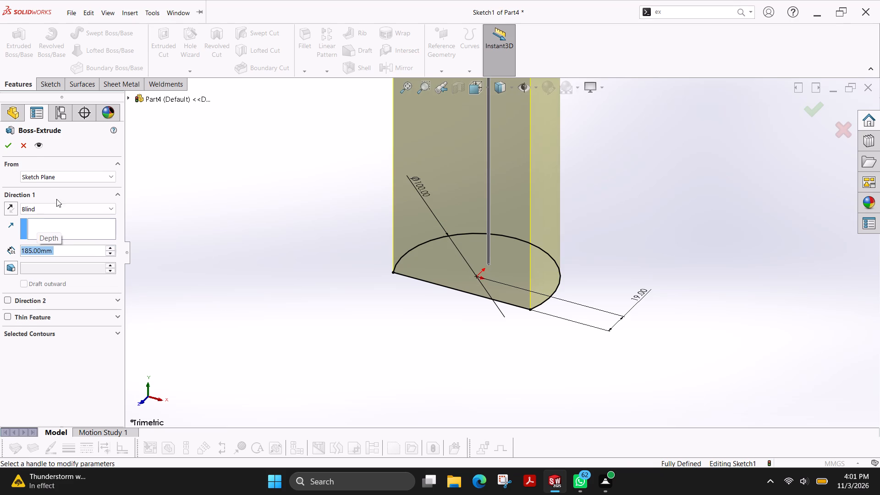
left_click(5, 145)
Start a sketch on the body's flat face and draw a corner rectangle about 46 by 62 mm across its upper edge.
scroll(342, 272, "up", 6)
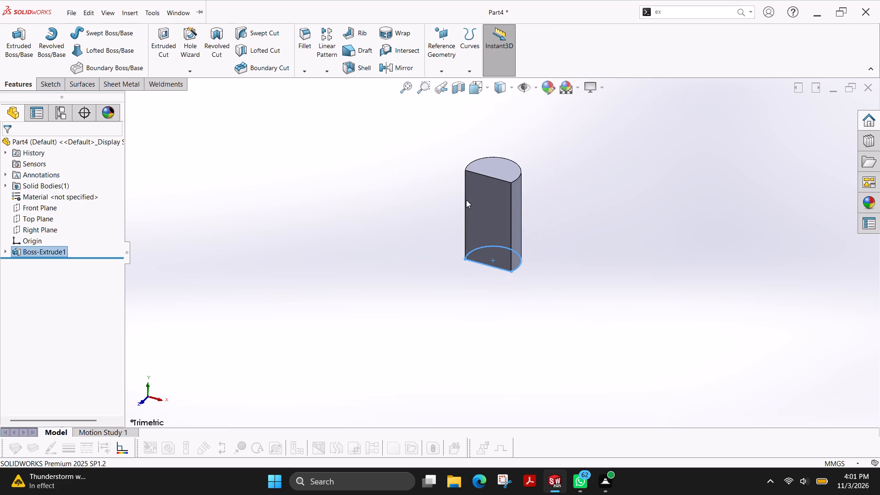
scroll(467, 199, "down", 3)
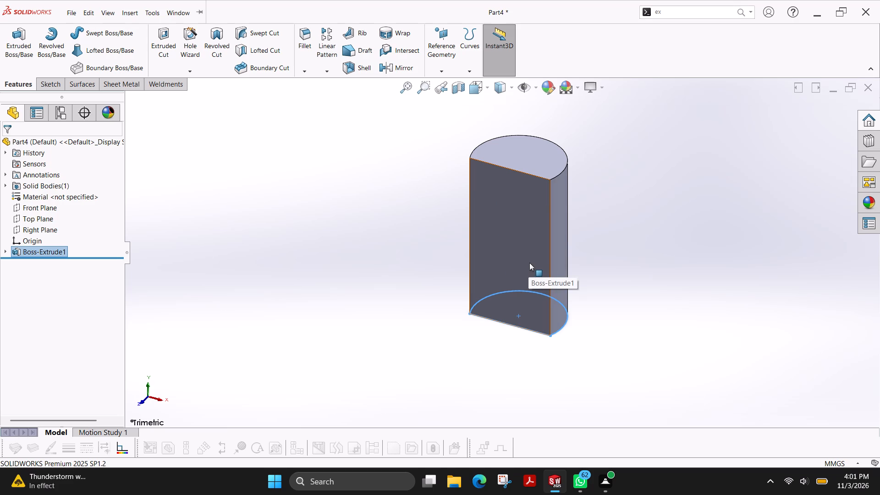
left_click(537, 234)
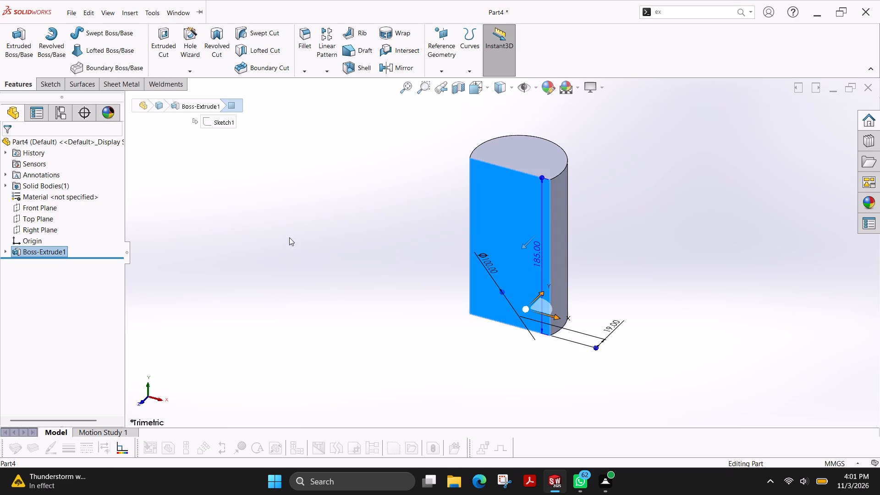
left_click(56, 86)
left_click(16, 45)
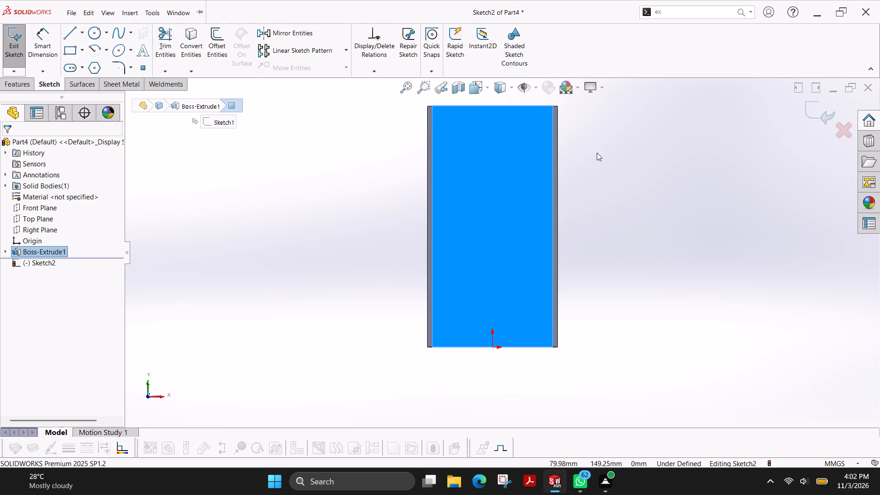
left_click(73, 50)
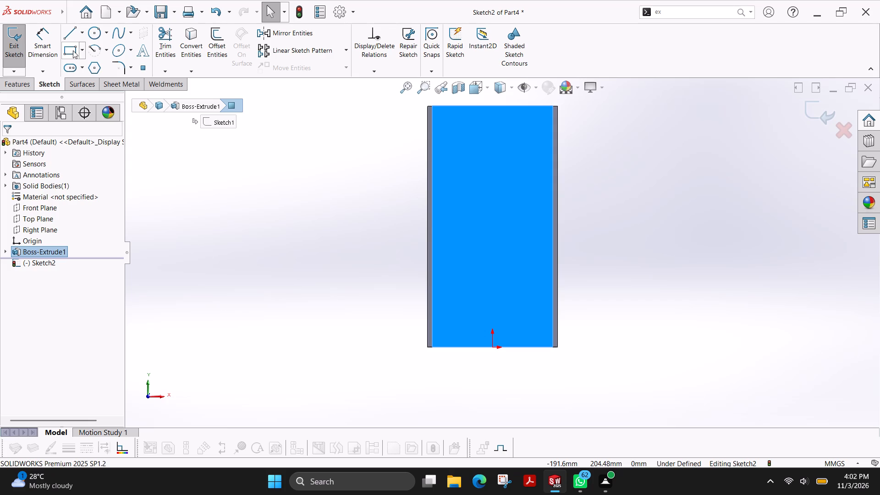
scroll(561, 165, "up", 2)
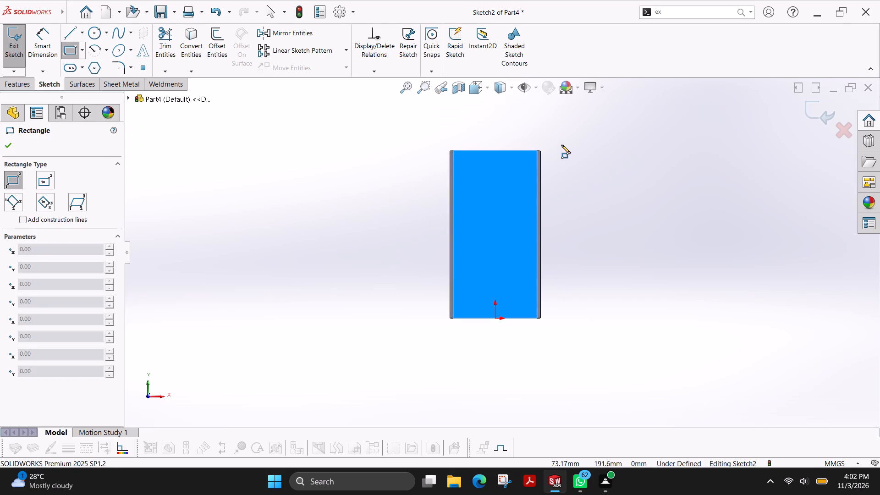
scroll(561, 145, "down", 1)
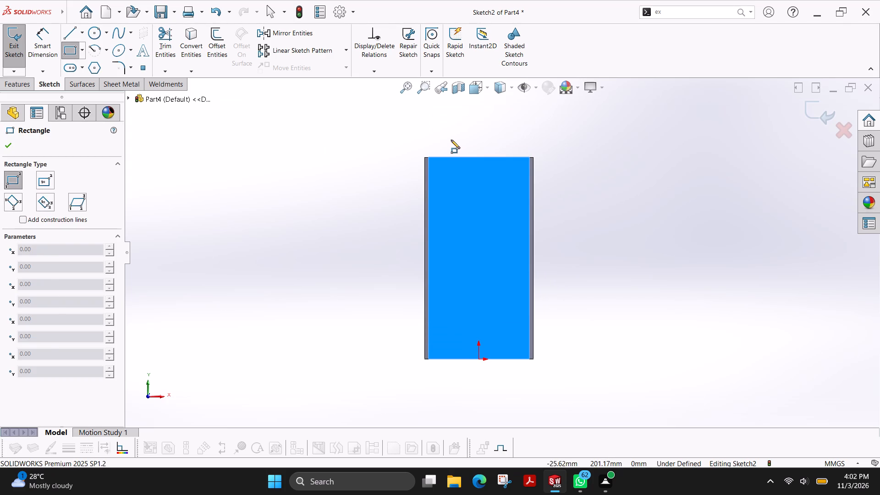
left_click(451, 140)
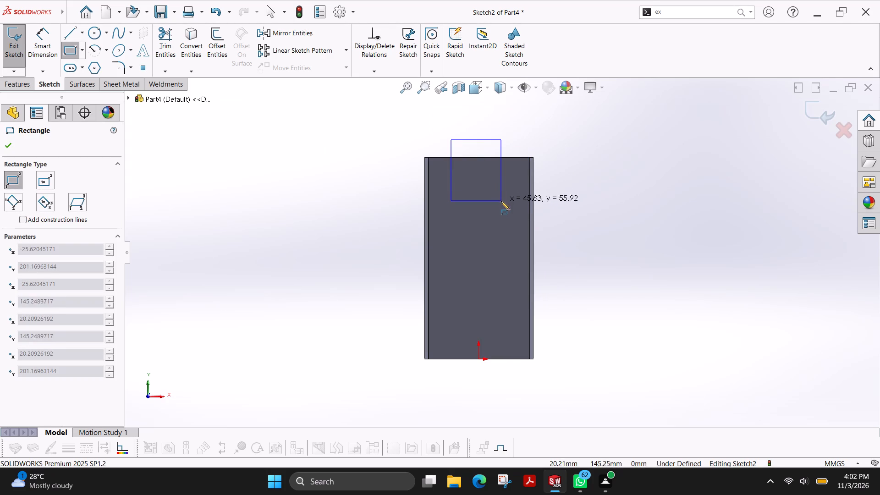
left_click(501, 208)
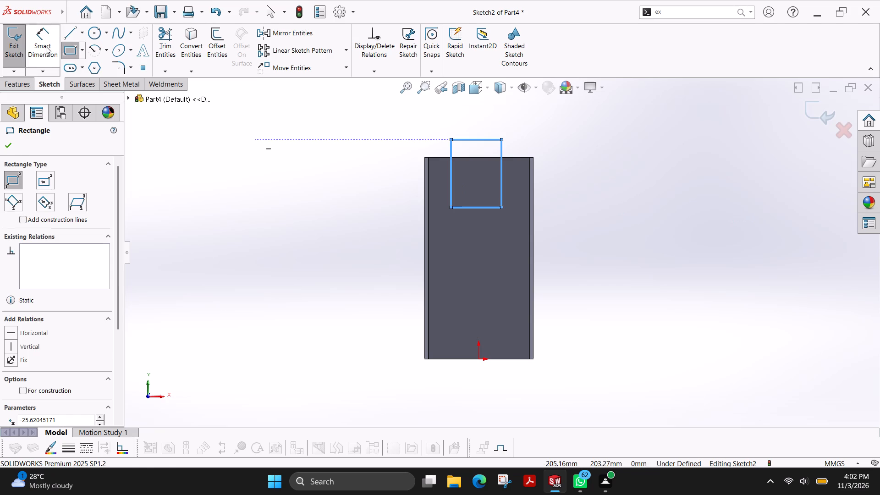
Dimension the rectangle's width at 50 mm.
left_click(44, 46)
left_click(472, 209)
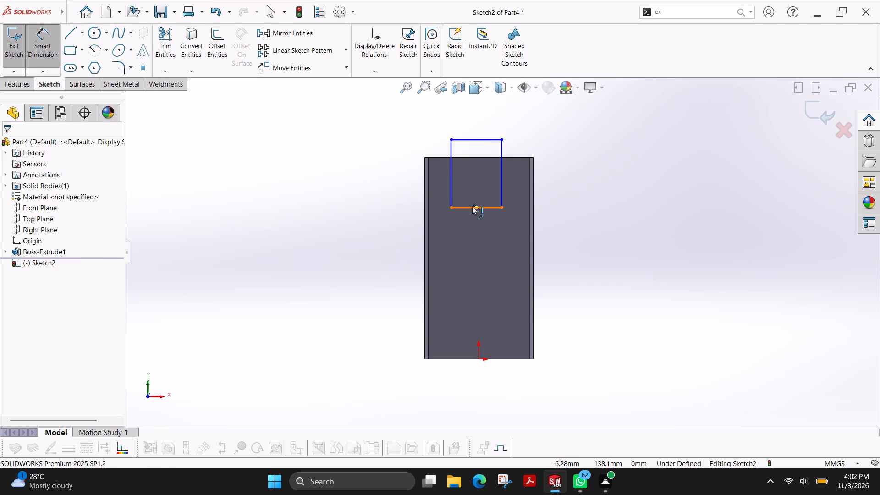
left_click(481, 120)
type("50")
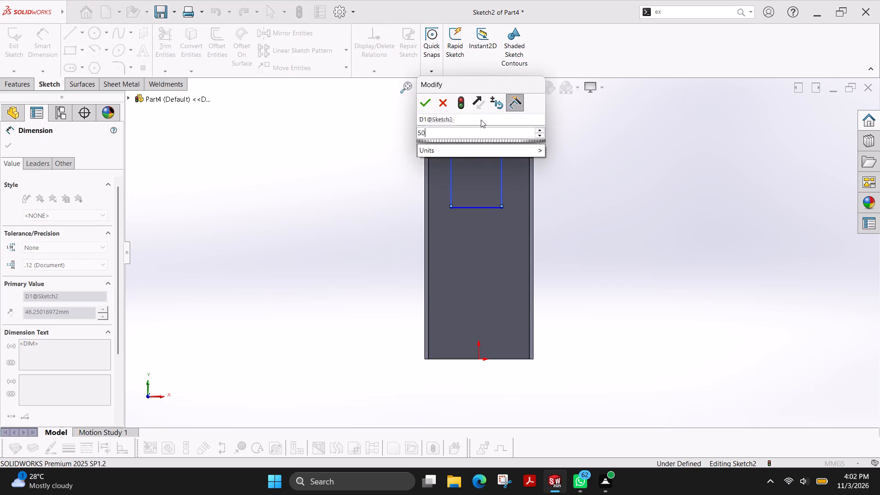
key("Return")
Dimension the rectangle's left side at 25 mm horizontally from the origin.
left_click(452, 184)
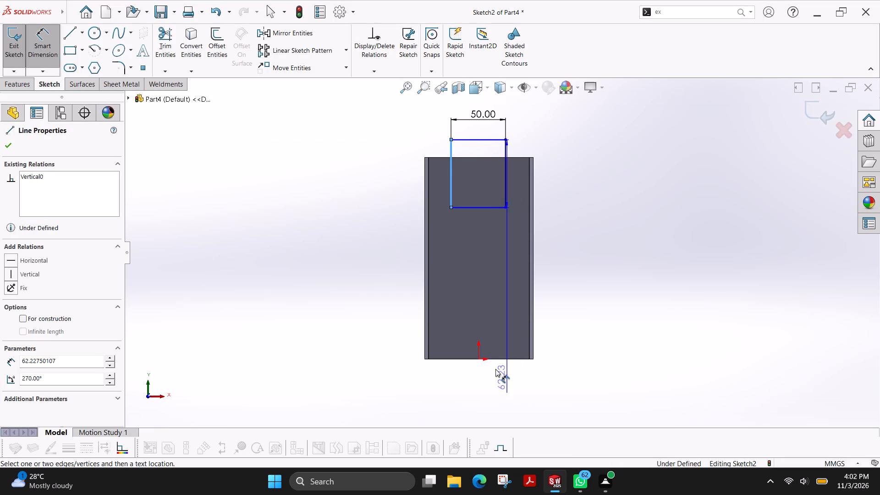
left_click(478, 359)
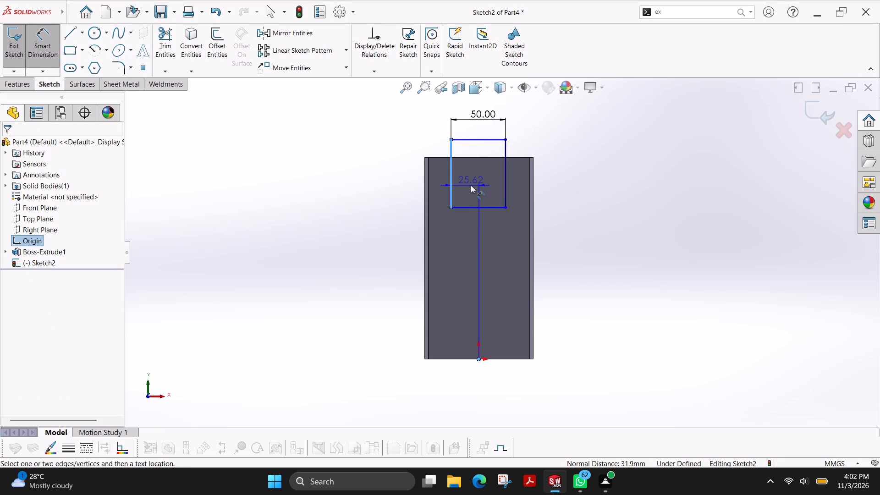
left_click(471, 185)
type("25")
key("Return")
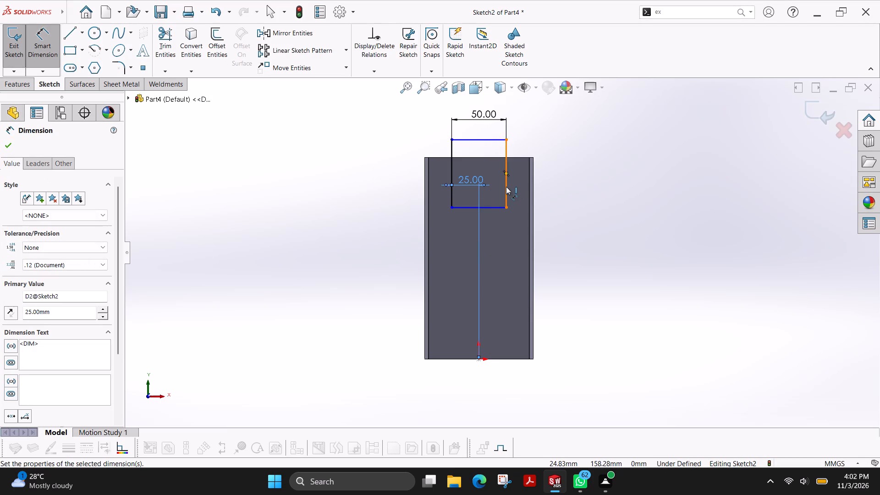
Dimension the rectangle's lower side at 48 mm below the body's upper edge.
left_click(495, 207)
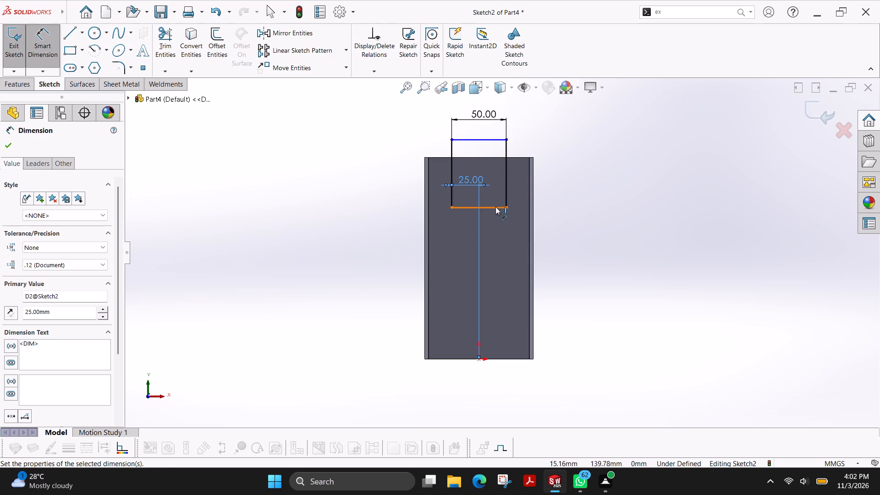
left_click(520, 158)
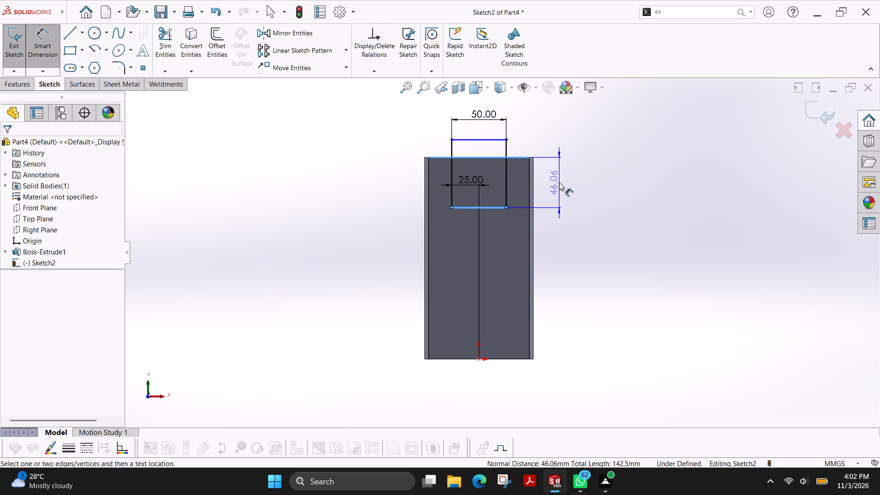
left_click(559, 182)
type("48")
key("Return")
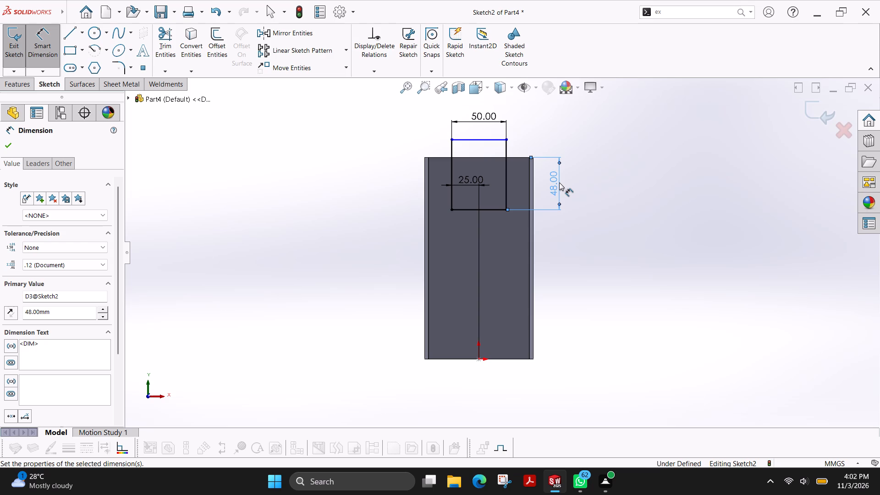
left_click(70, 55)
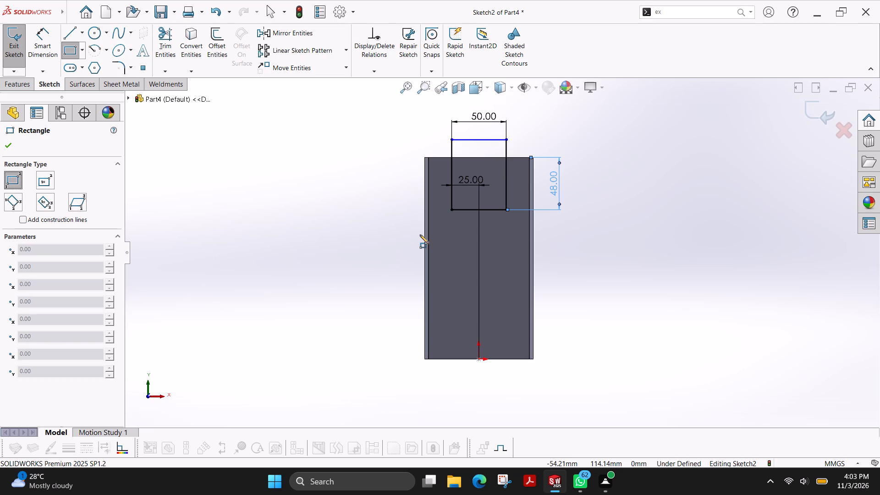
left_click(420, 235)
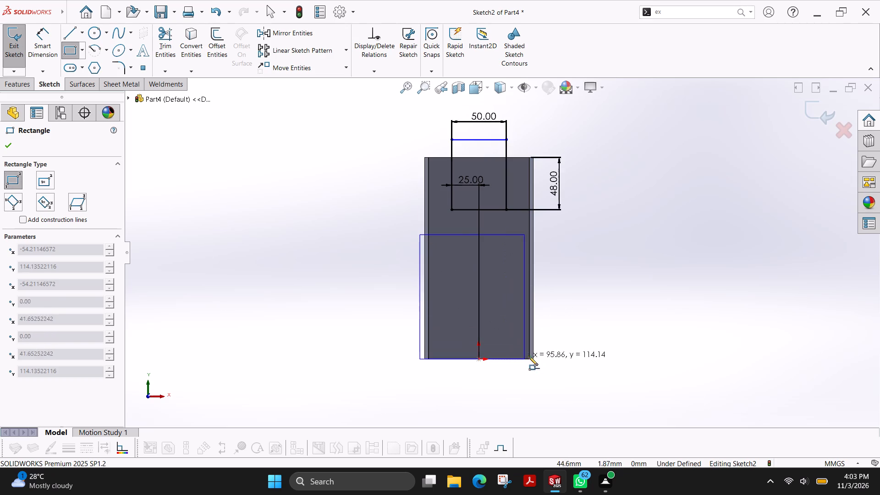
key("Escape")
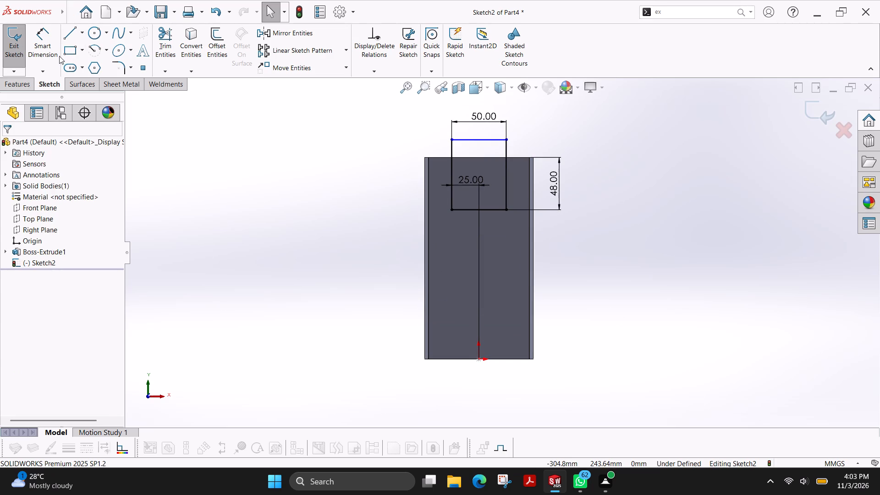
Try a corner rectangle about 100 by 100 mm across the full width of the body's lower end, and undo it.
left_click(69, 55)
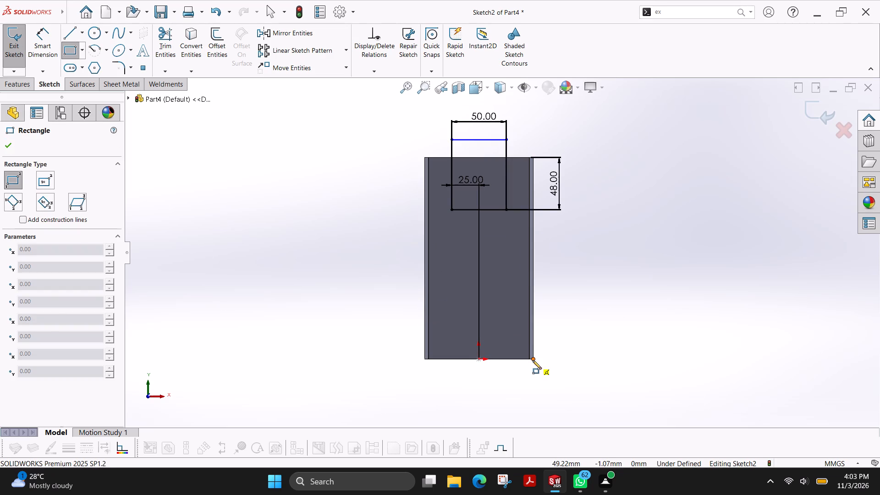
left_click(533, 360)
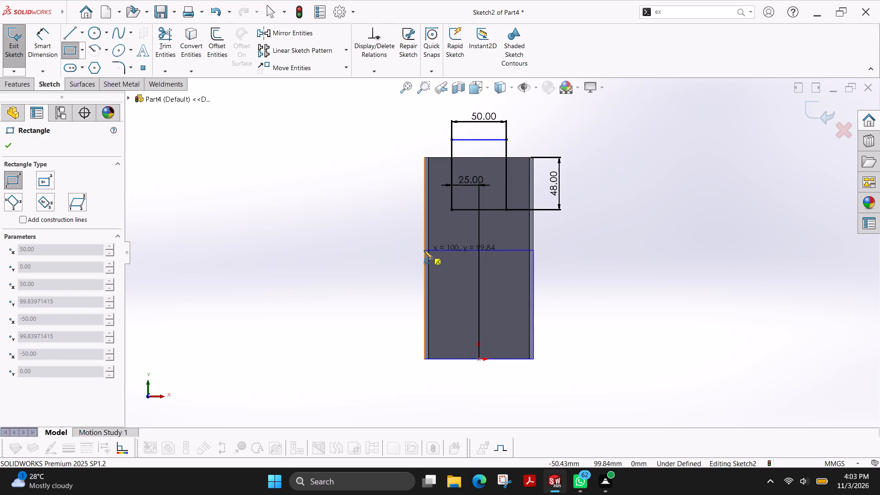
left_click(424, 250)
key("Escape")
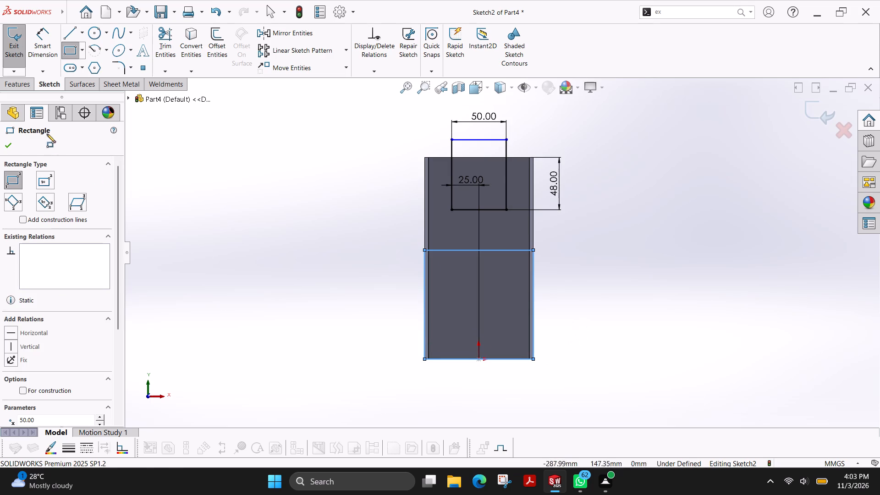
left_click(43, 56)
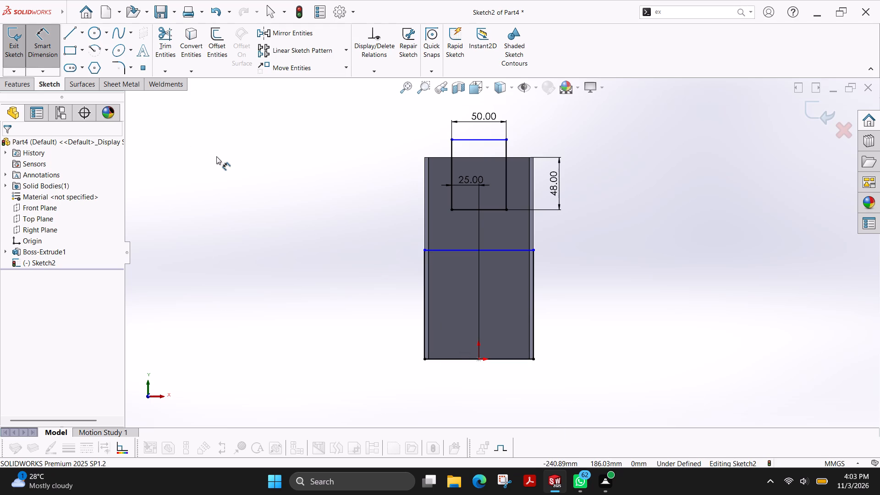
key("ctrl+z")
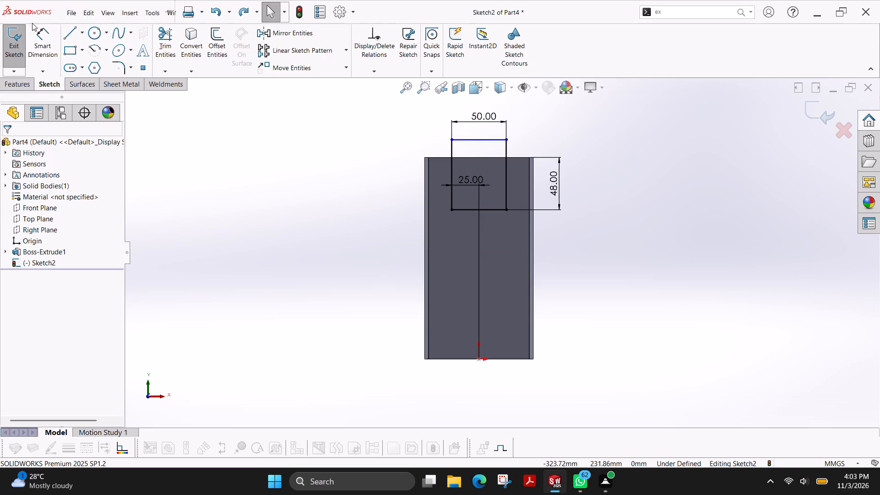
Draw two corner rectangles about 115 mm tall from the body's lower edge, one about 18 mm wide along its left edge, one about 21 mm along its right.
left_click(71, 50)
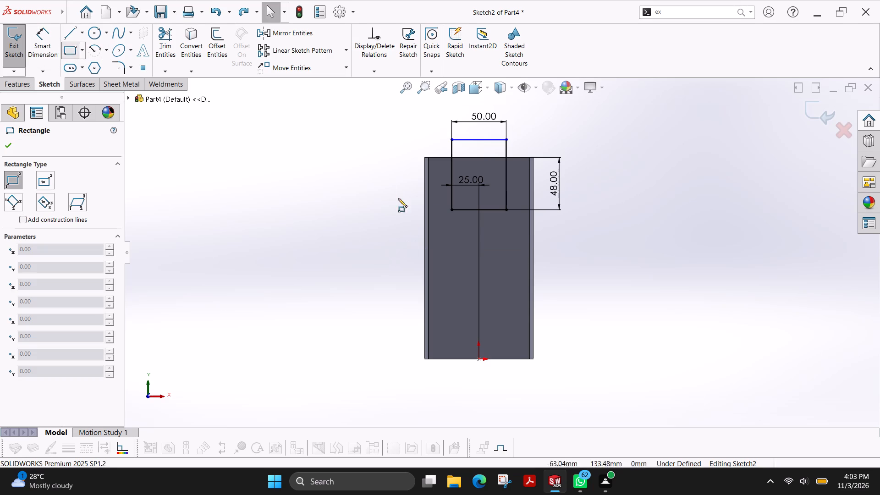
left_click(424, 233)
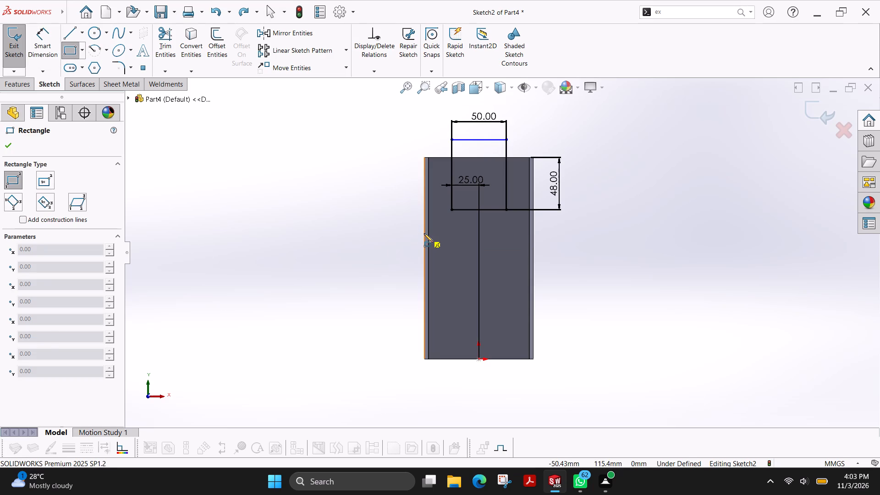
left_click(444, 360)
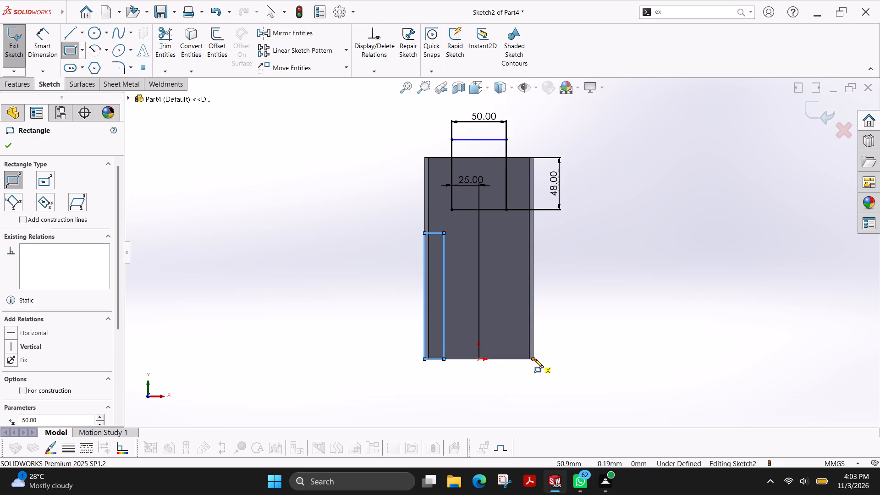
left_click(534, 359)
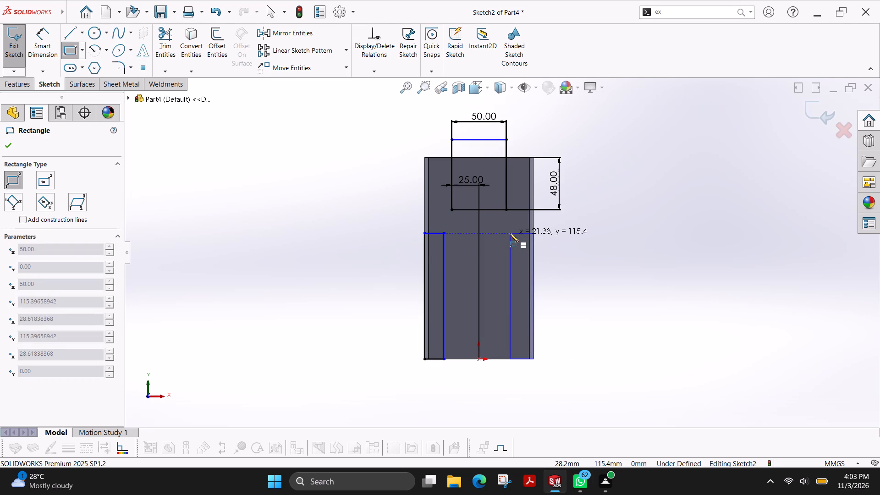
left_click(510, 233)
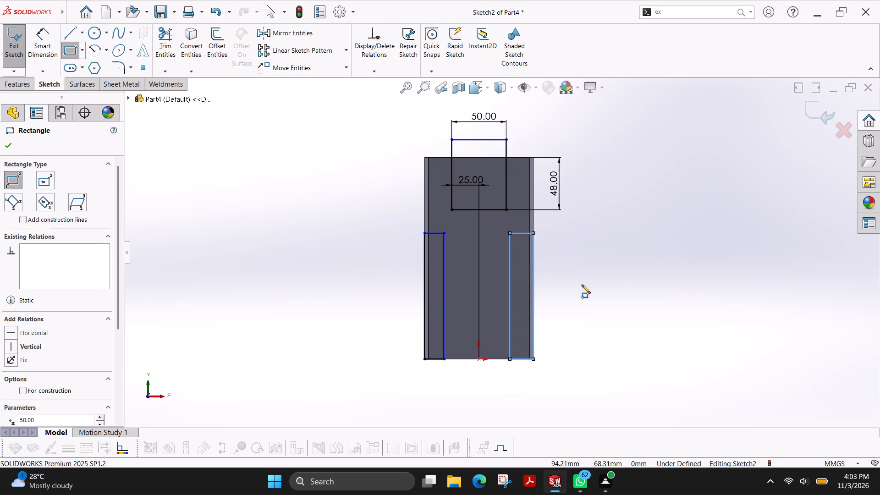
Dimension the gap between the two side rectangles' inner lower corners at 75 mm.
left_click(44, 55)
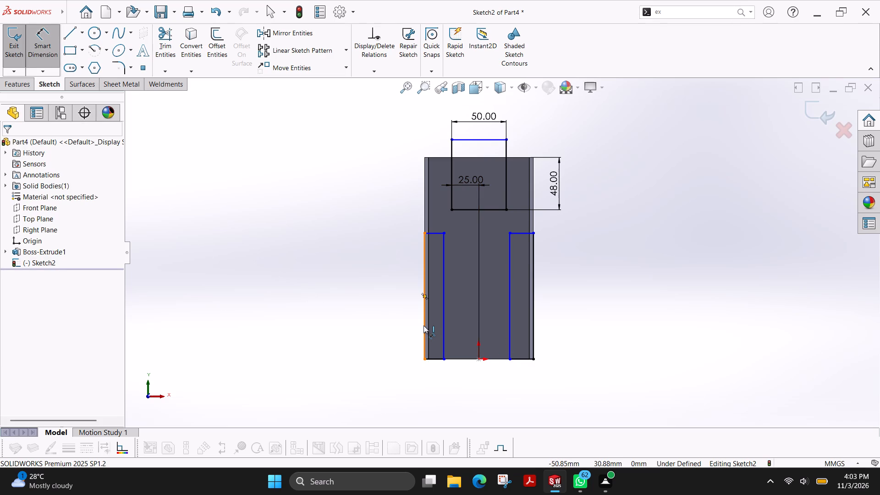
left_click(444, 359)
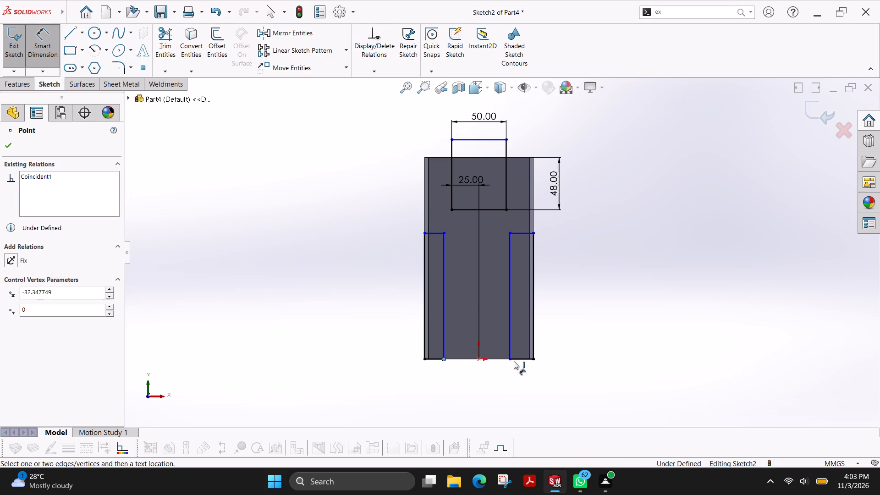
left_click(509, 359)
left_click(480, 399)
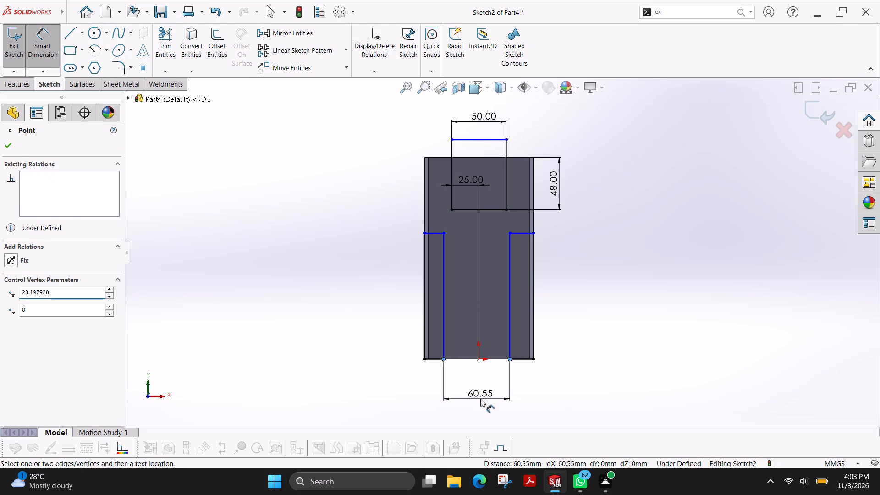
type("75")
key("Return")
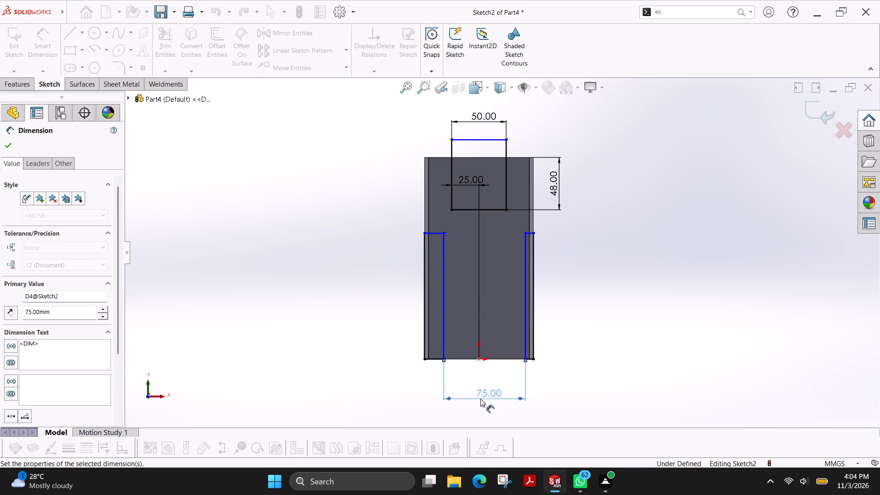
Dimension the left side rectangle's inner lower corner at 75/2 (37.5 mm) from the origin.
left_click(479, 360)
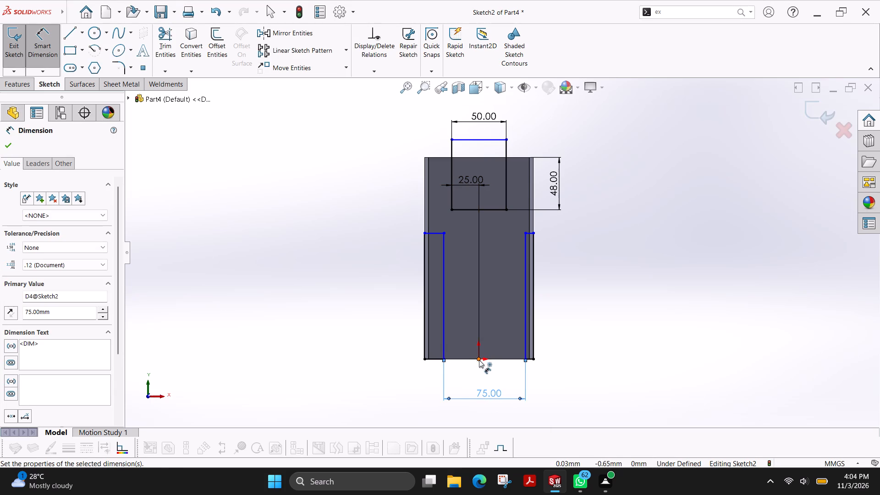
left_click(442, 358)
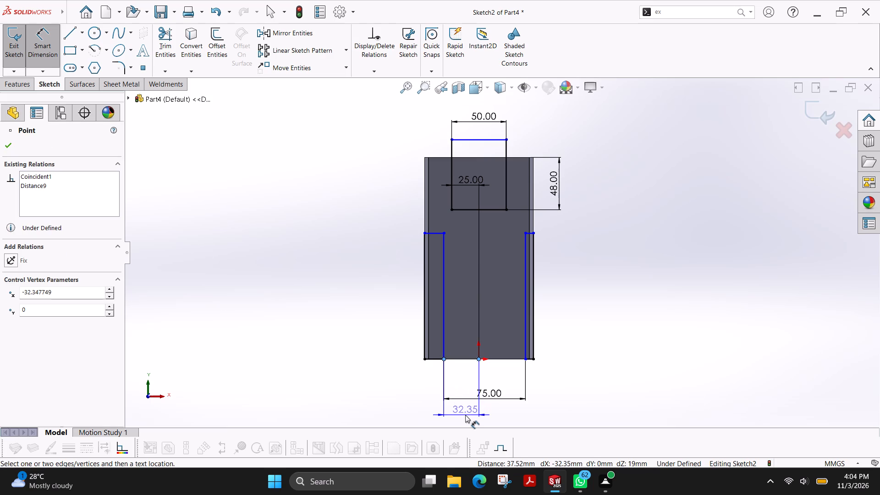
left_click(465, 415)
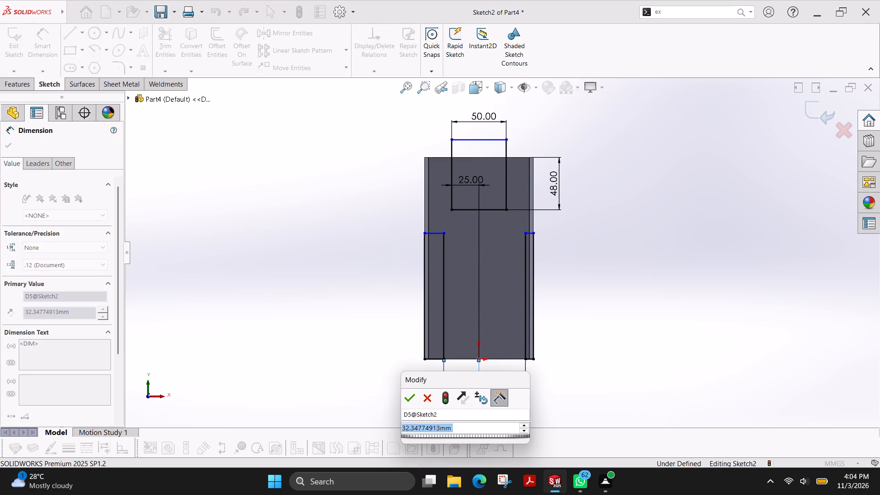
type("75/2")
key("Return")
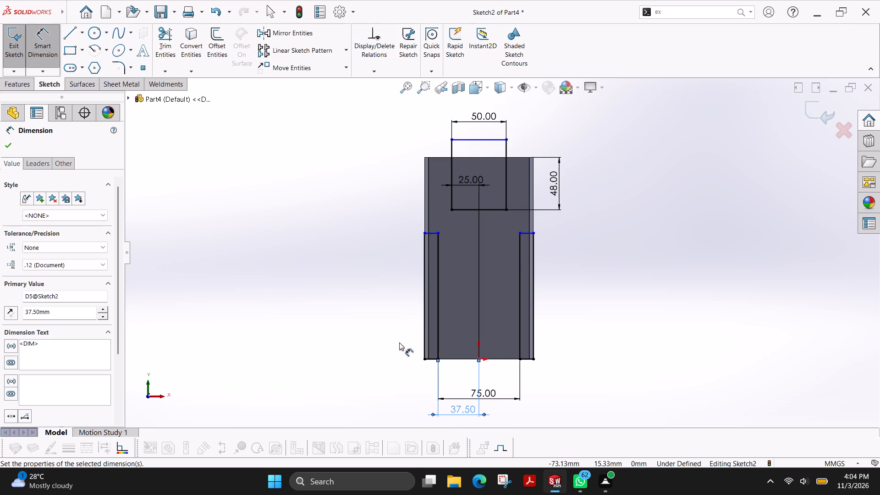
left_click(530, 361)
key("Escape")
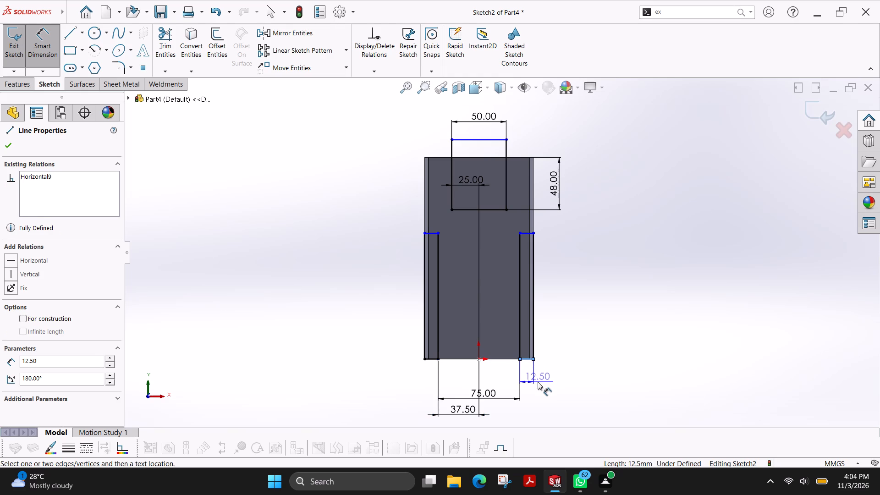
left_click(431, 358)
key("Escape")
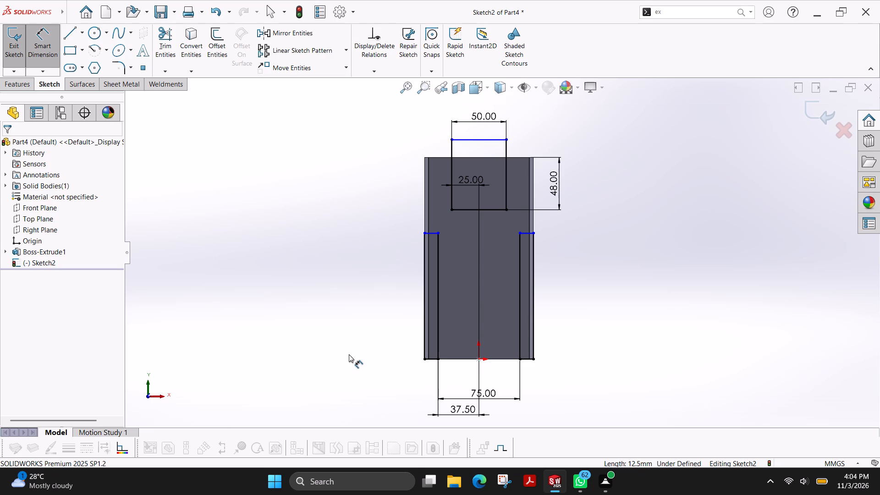
Dimension the left side rectangle's upper side at 70 mm below the body's upper edge.
left_click(433, 232)
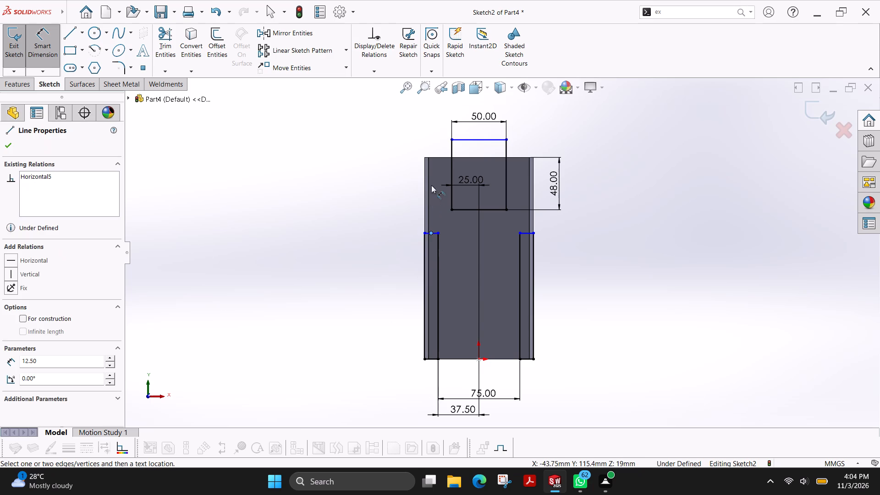
left_click(439, 157)
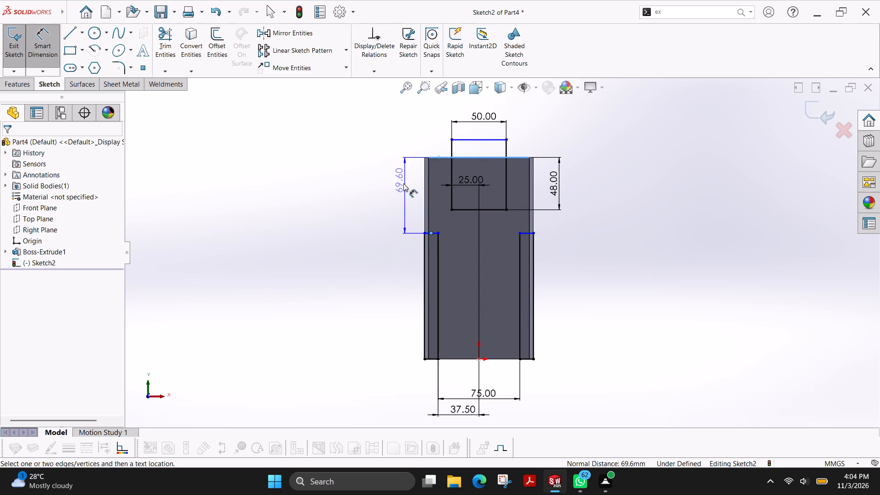
left_click(399, 186)
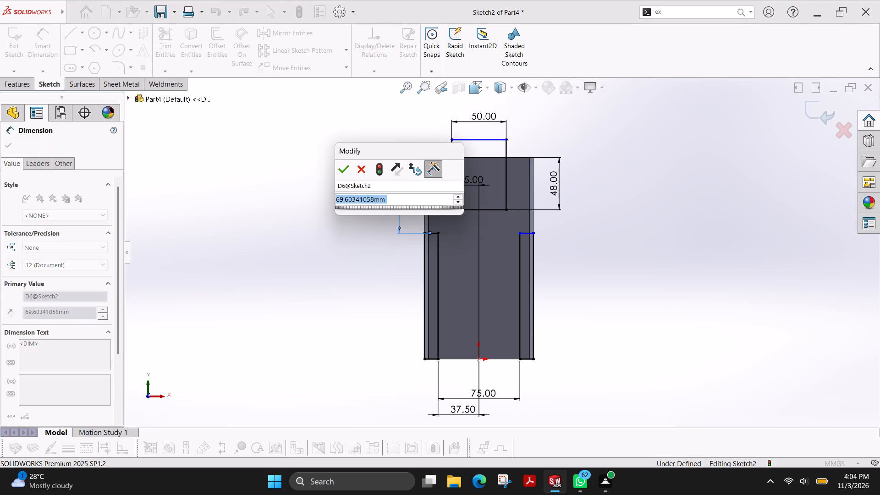
type("70")
key("Return")
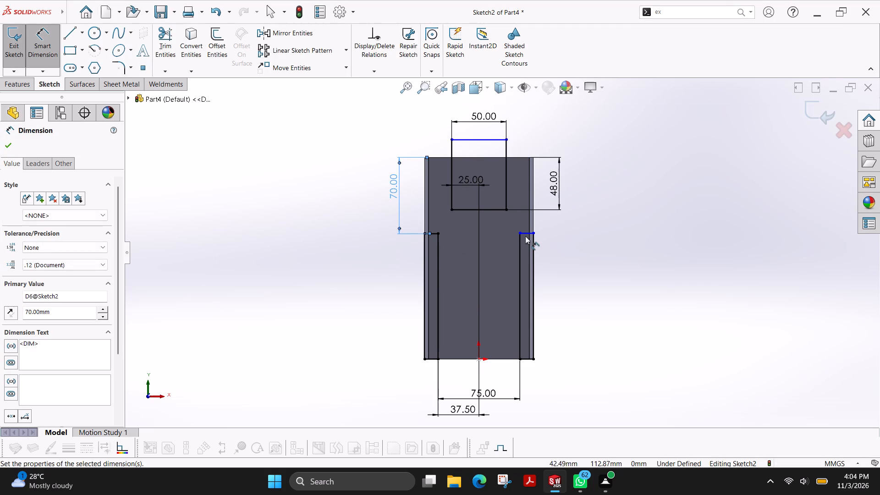
Dimension the right side rectangle's upper side at 70 mm below the body's upper edge.
left_click(525, 233)
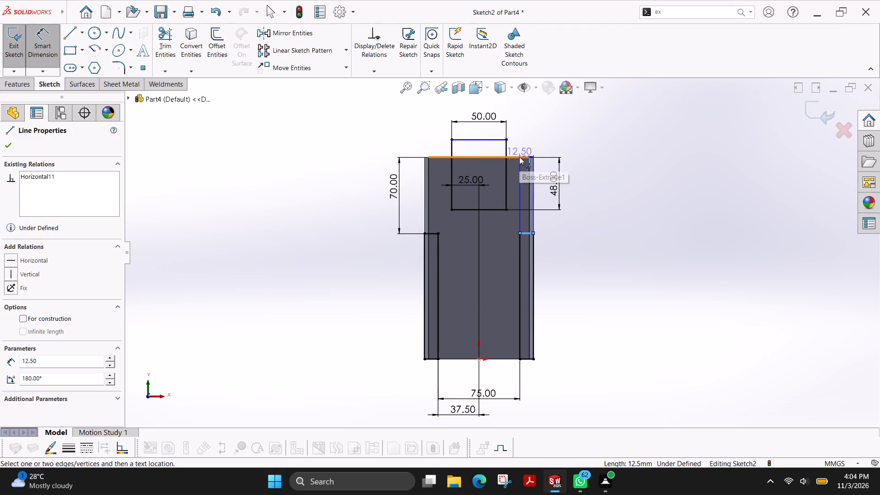
left_click(519, 157)
left_click(585, 208)
type("70")
key("Return")
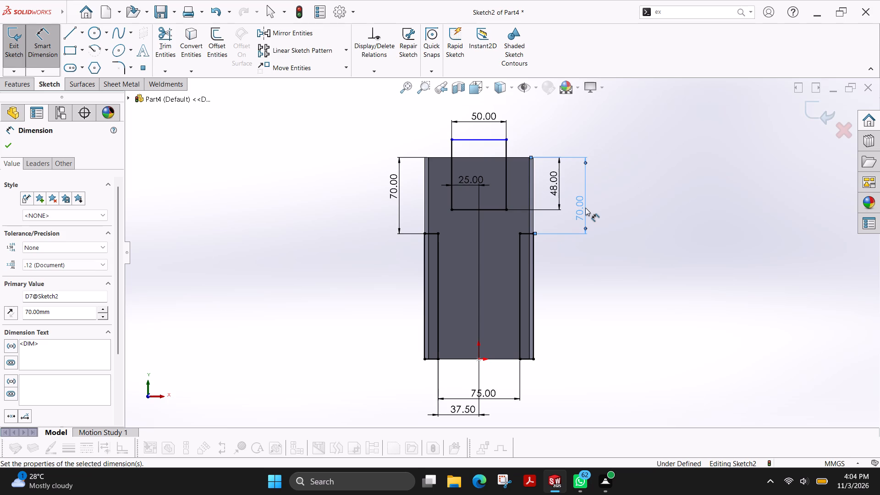
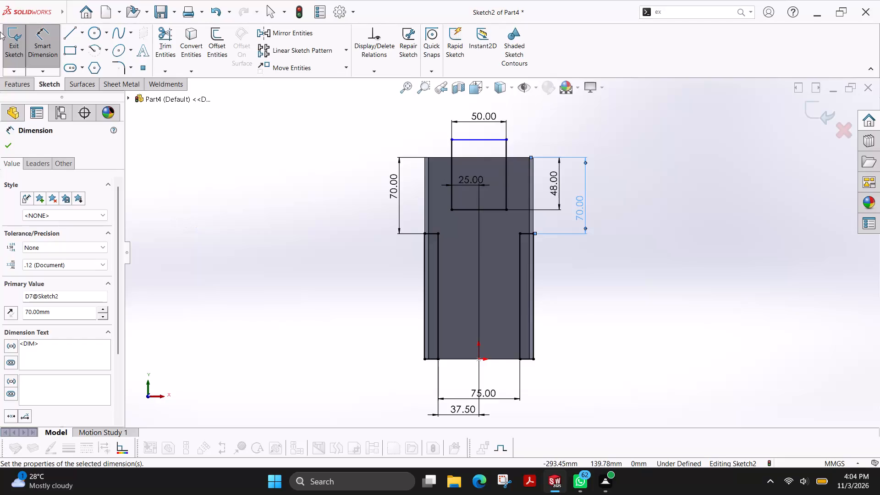
Cut-extrude the upper rectangle and both side rectangles through the body with a blind depth of 185 mm.
left_click(19, 81)
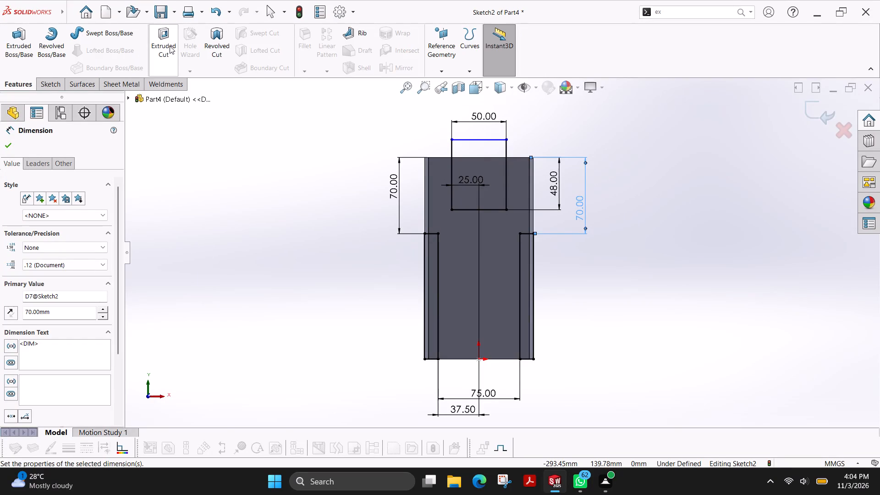
left_click(156, 35)
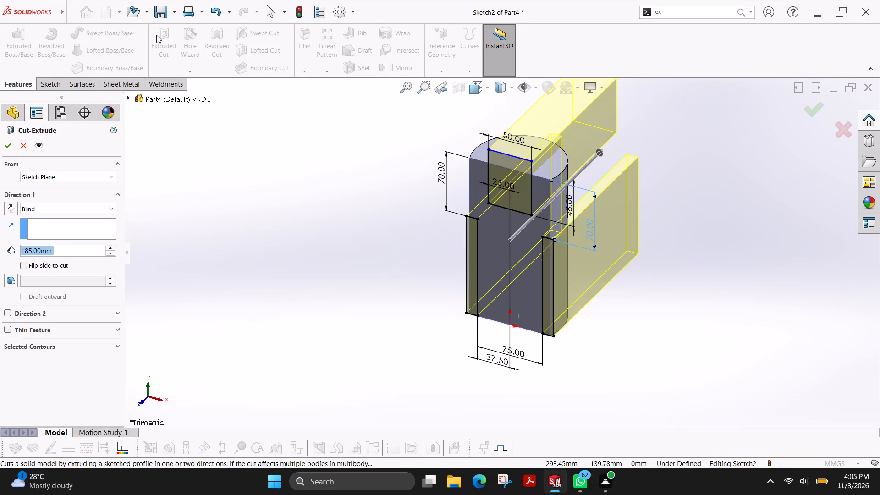
left_click(10, 148)
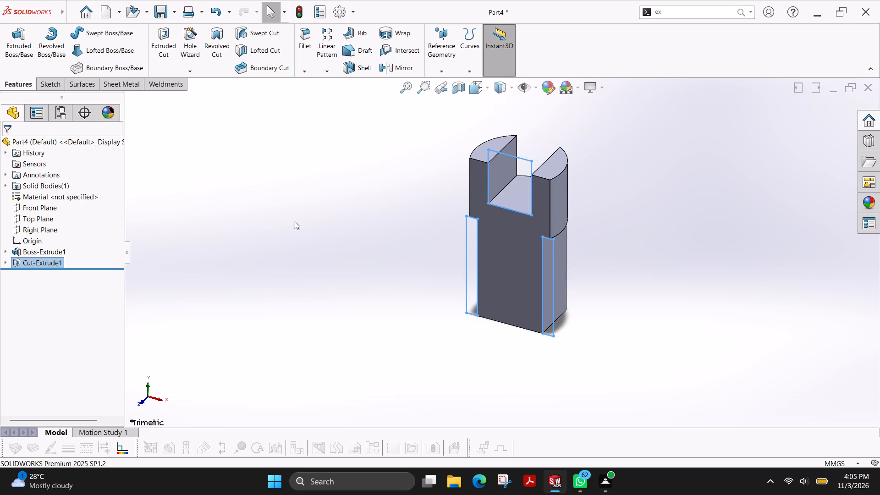
key("Escape")
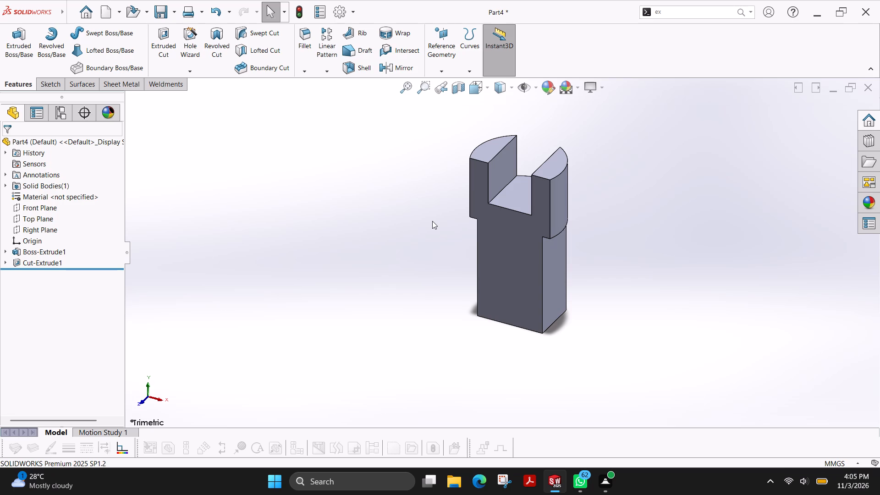
Examine the upper slot and the side cuts of the body from several angles.
middle_click_drag(438, 223, 468, 237)
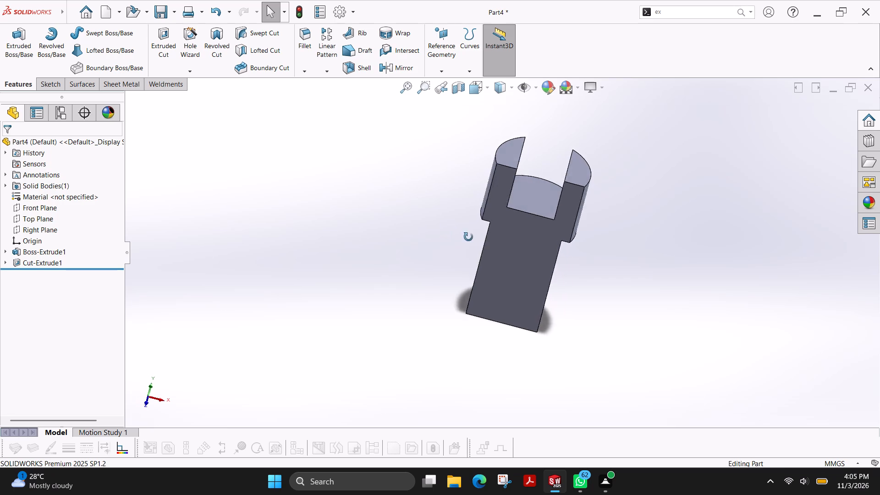
middle_click_drag(468, 237, 537, 280)
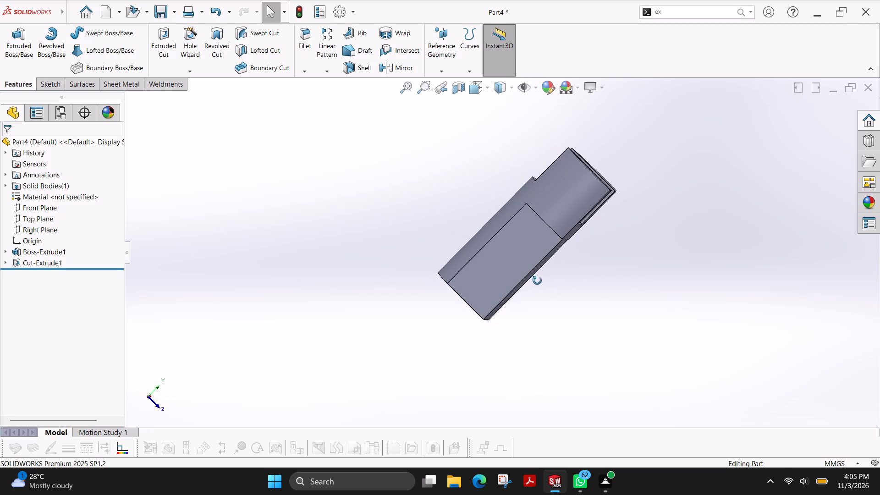
middle_click_drag(537, 280, 541, 280)
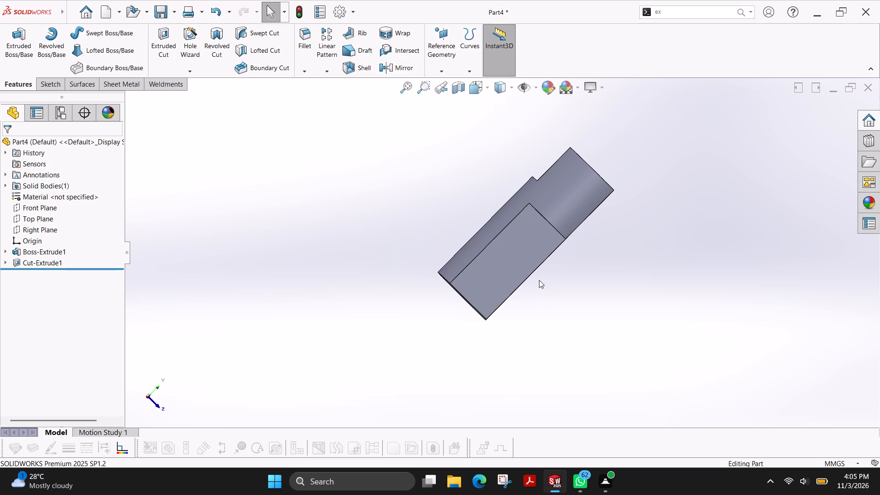
middle_click_drag(523, 288, 456, 319)
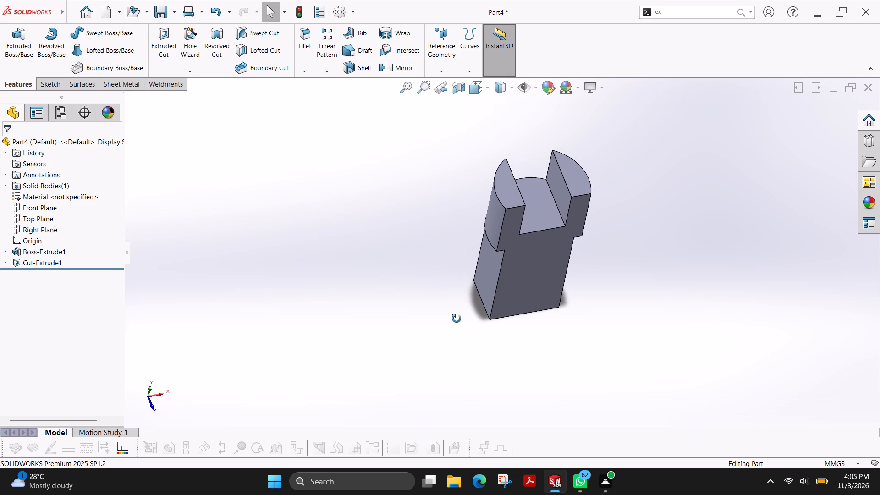
middle_click_drag(456, 319, 443, 313)
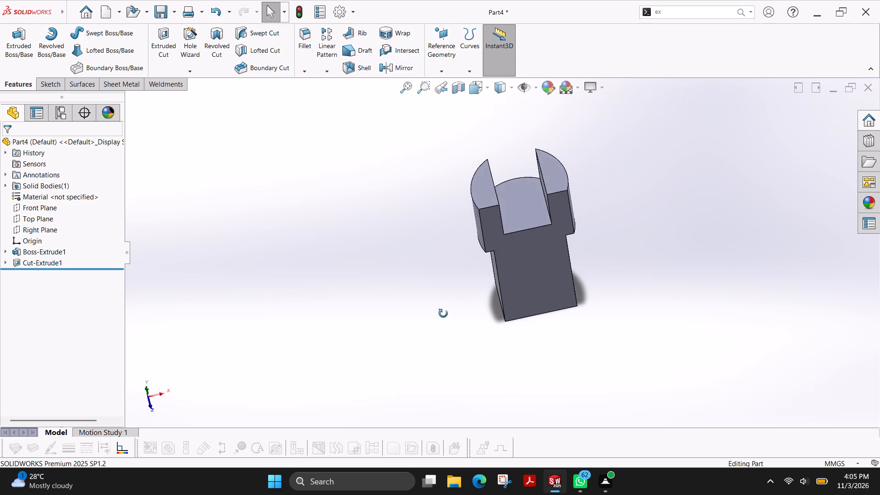
middle_click_drag(443, 313, 445, 290)
middle_click_drag(633, 308, 543, 326)
middle_click_drag(523, 320, 509, 311)
middle_click_drag(504, 313, 515, 330)
middle_click_drag(516, 330, 518, 335)
middle_click_drag(518, 335, 559, 328)
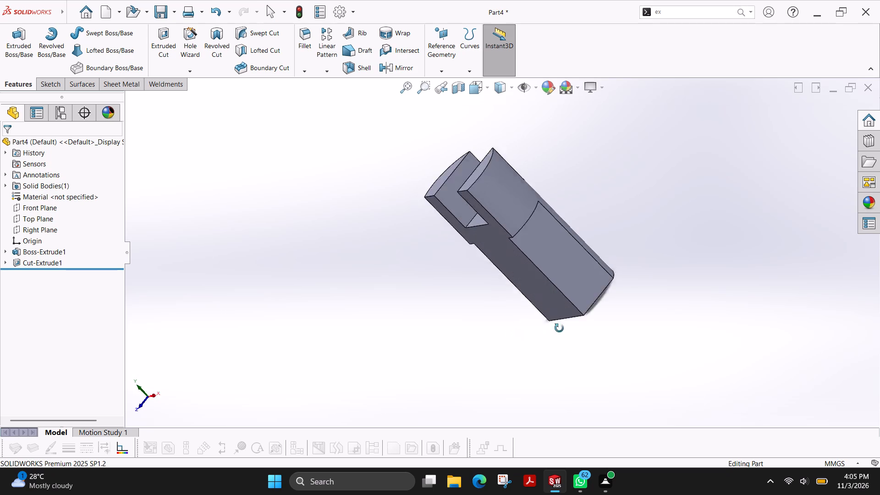
middle_click_drag(559, 328, 622, 293)
scroll(622, 293, "up", 1)
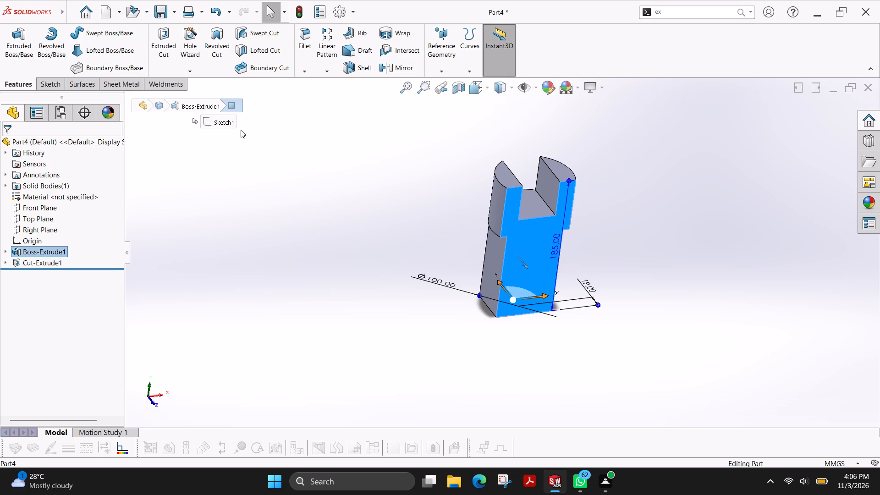
On the flat front face, sketch a full-width corner rectangle about 75 by 43 mm at the body's lower end.
left_click(46, 85)
left_click(20, 51)
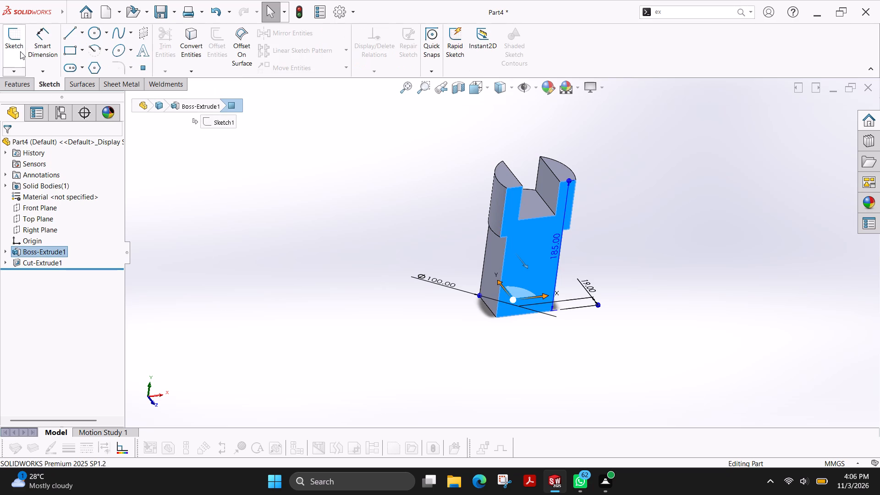
left_click(70, 51)
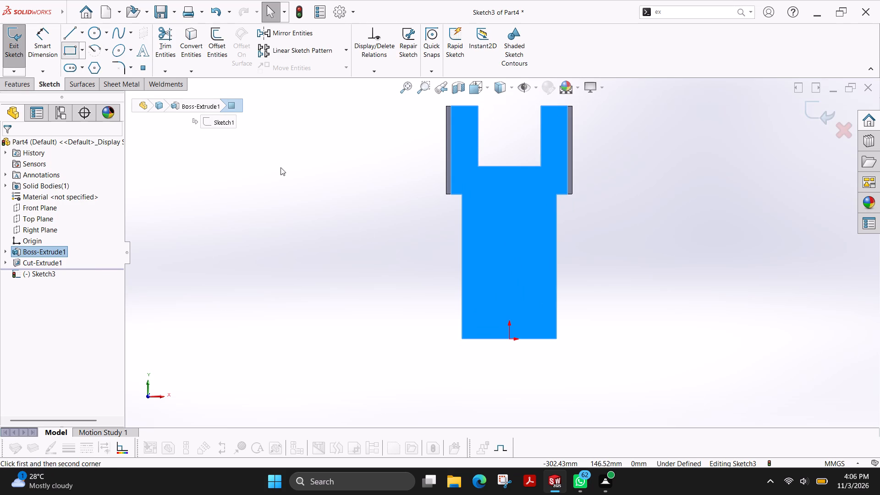
left_click(556, 340)
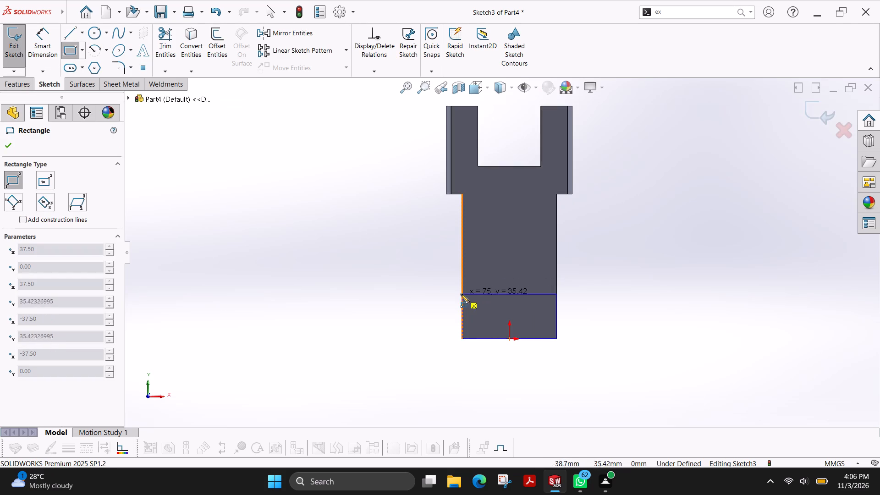
left_click(462, 285)
Dimension the lower rectangle's height at 40 mm.
left_click(40, 59)
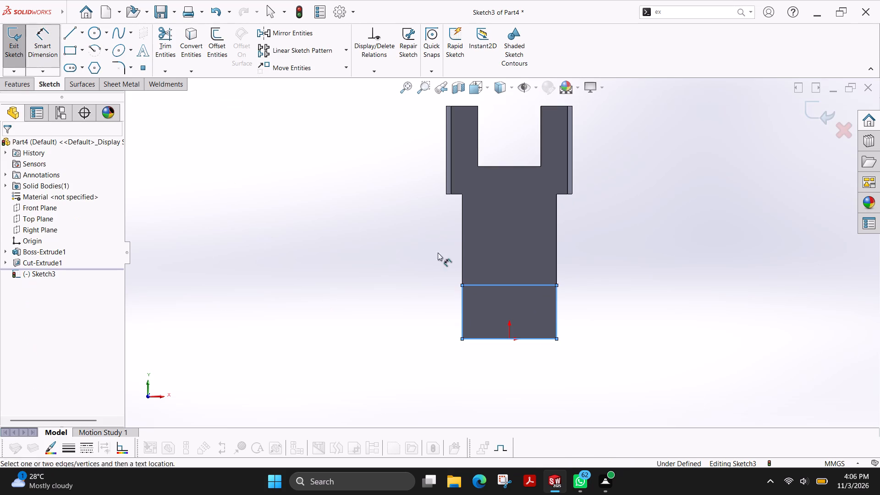
left_click(462, 313)
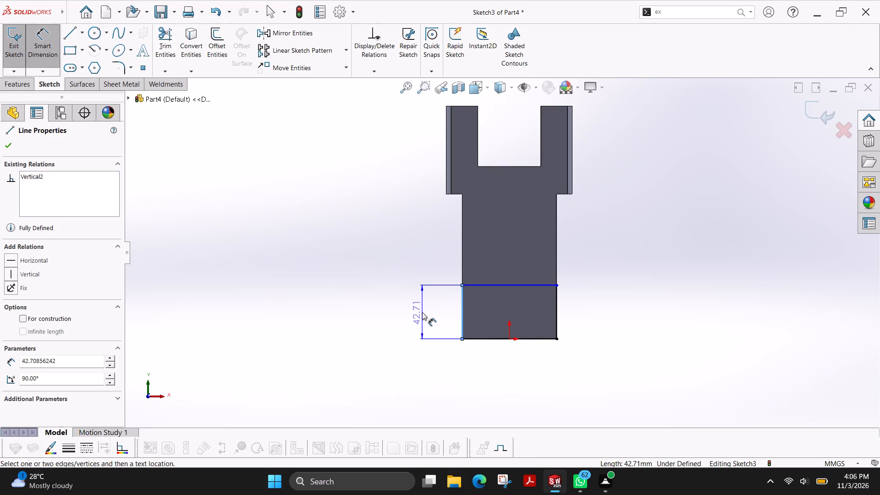
left_click(422, 312)
type("40")
key("Return")
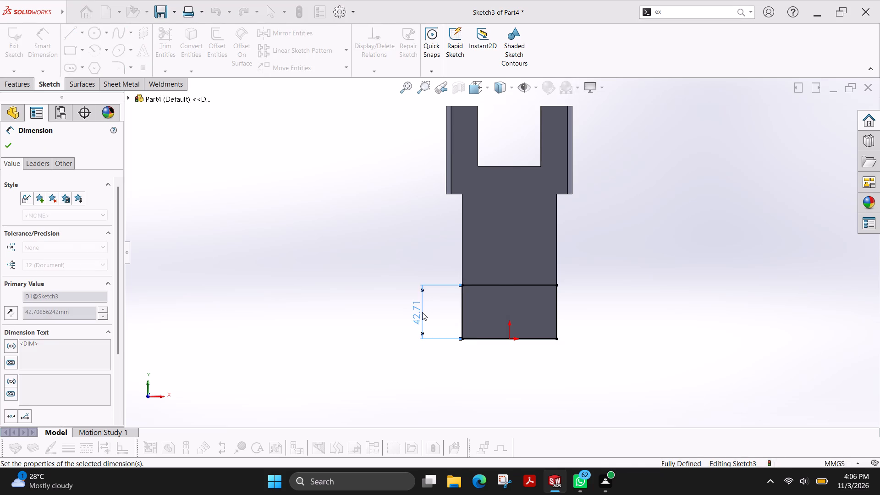
Cut-extrude the lower rectangle into the body with a blind depth of 25 mm.
left_click(2, 87)
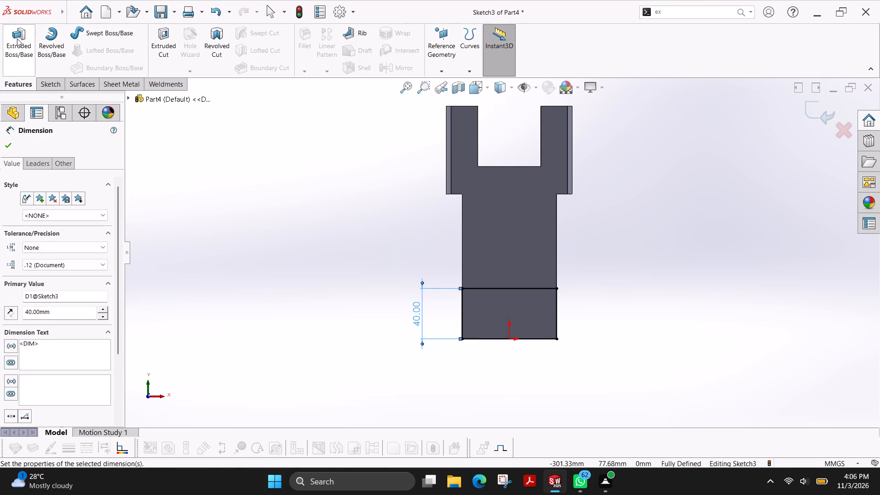
left_click(154, 39)
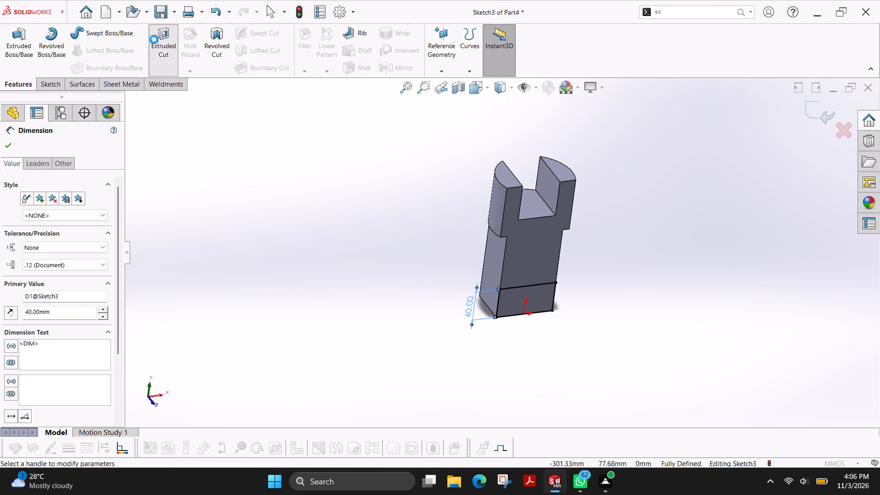
type("25")
key("Return")
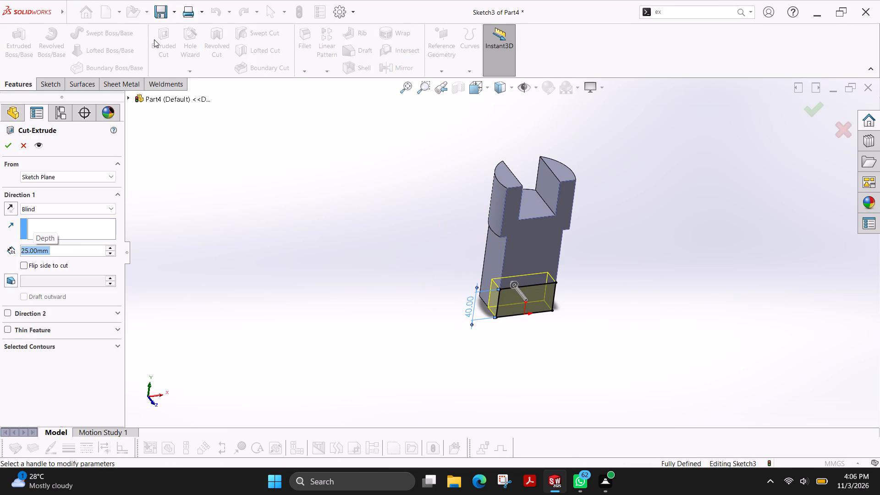
left_click(6, 150)
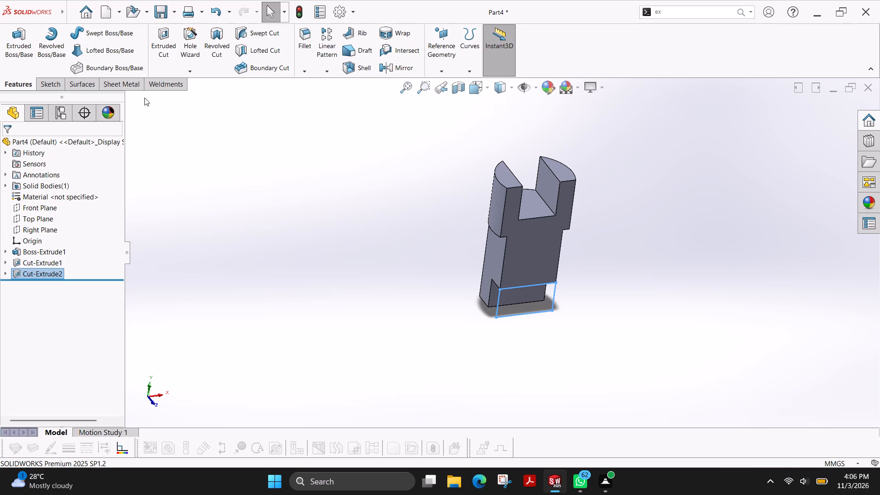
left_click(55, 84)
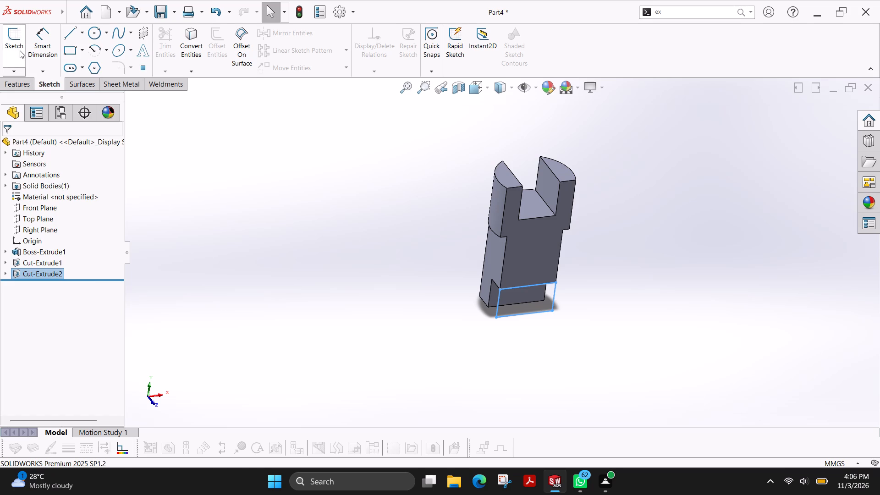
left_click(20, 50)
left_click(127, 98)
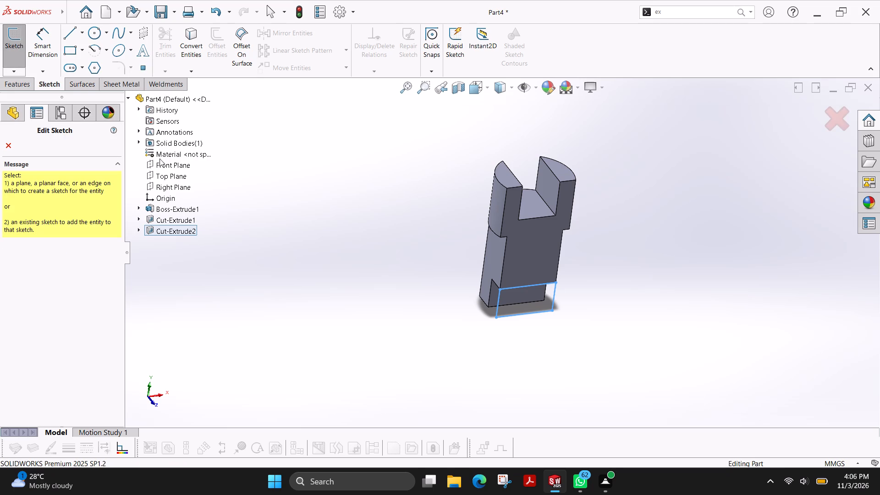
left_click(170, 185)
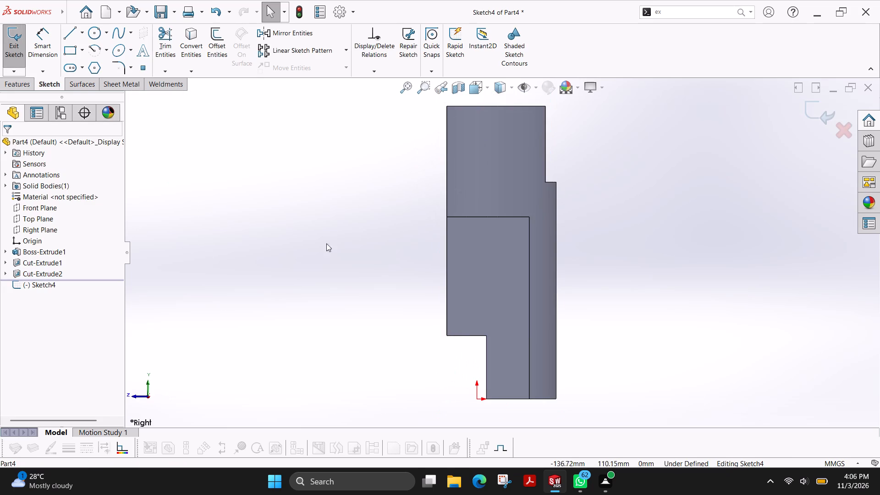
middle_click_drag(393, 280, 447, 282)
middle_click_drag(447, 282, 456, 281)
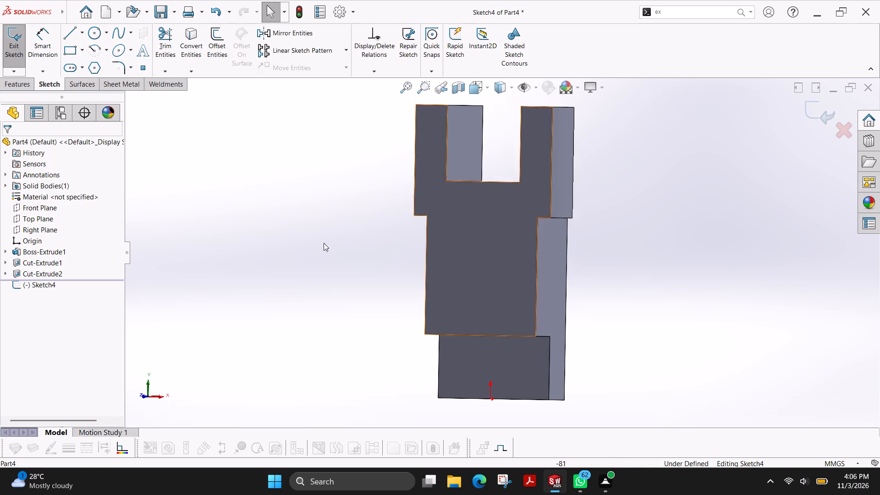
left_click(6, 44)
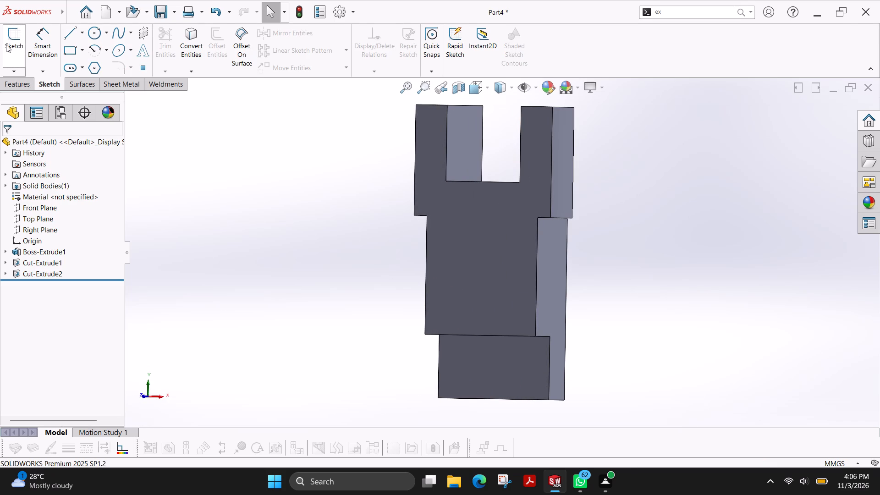
On the flat front face, sketch a circle of about 15.7 mm radius, centred about 81 mm directly above the origin.
left_click(467, 272)
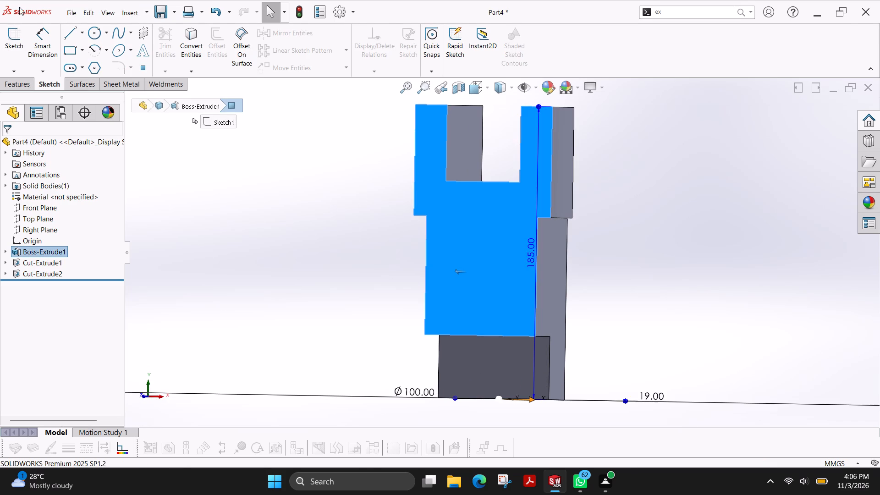
left_click(14, 38)
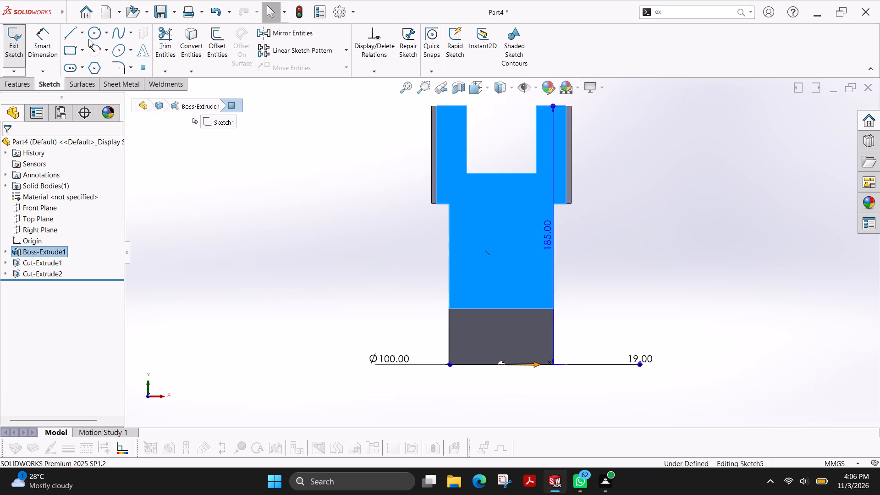
left_click(93, 35)
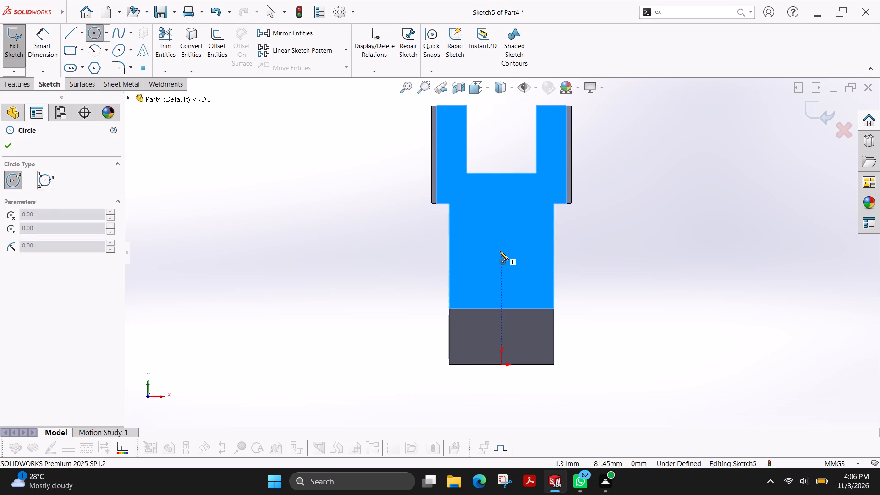
left_click(500, 251)
left_click(519, 238)
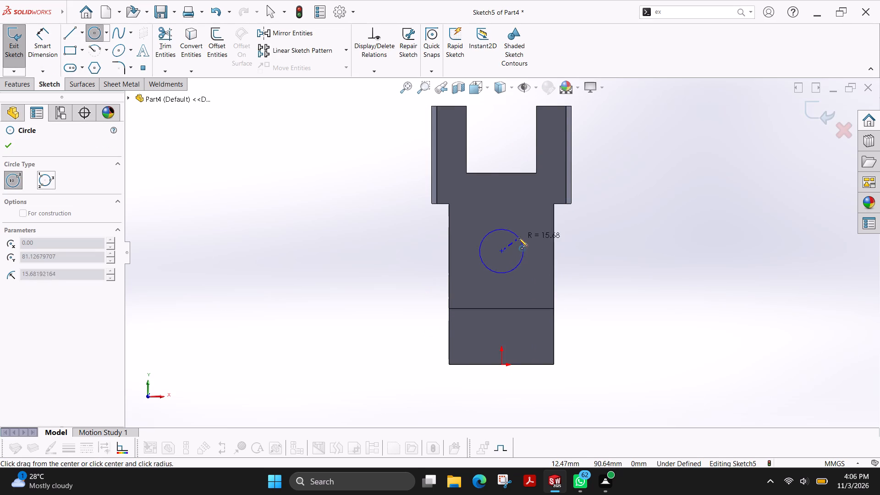
Dimension the circle's centre at 33 mm above the lower edge of the front face.
left_click(47, 40)
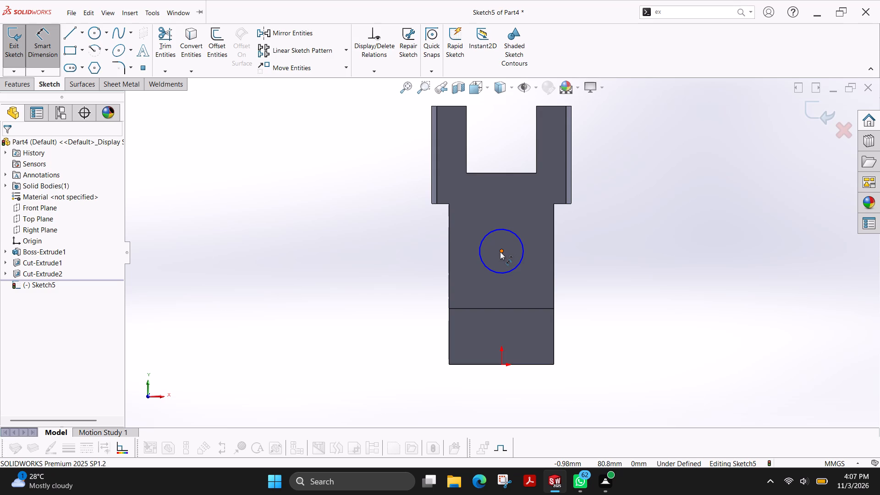
left_click(534, 310)
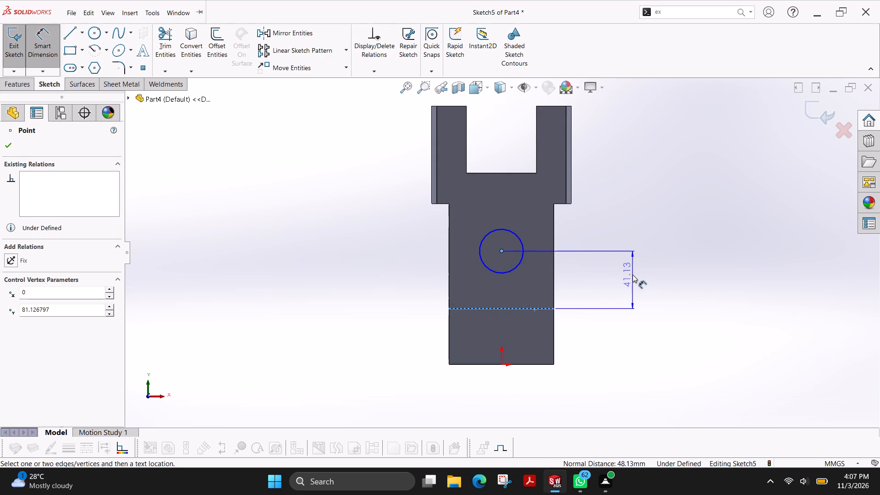
left_click(632, 275)
type("33")
key("Return")
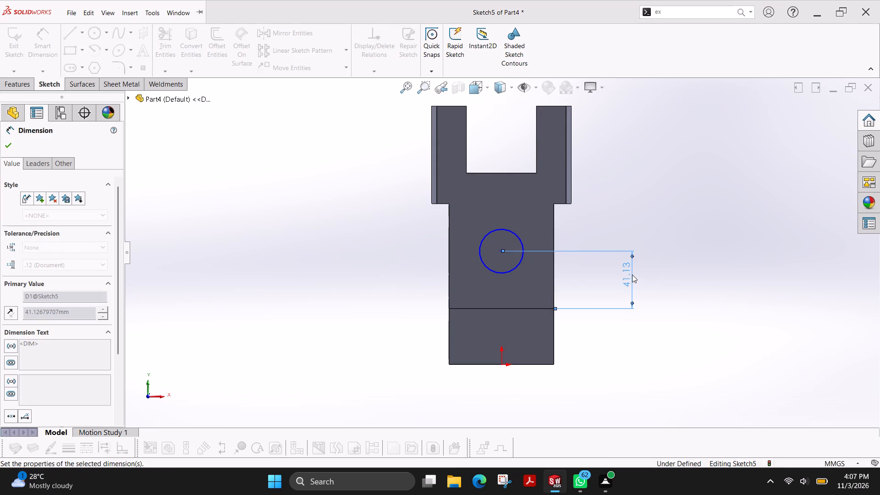
Dimension the circle's diameter at 32 mm.
left_click(513, 245)
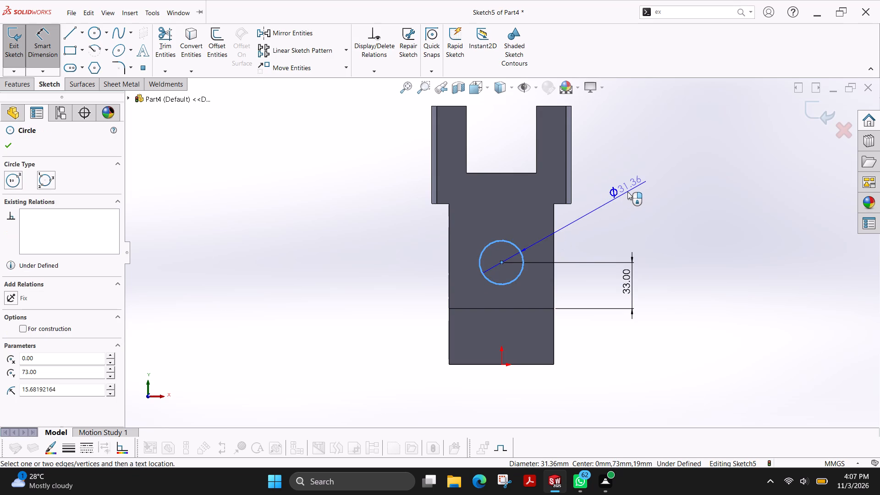
left_click(627, 192)
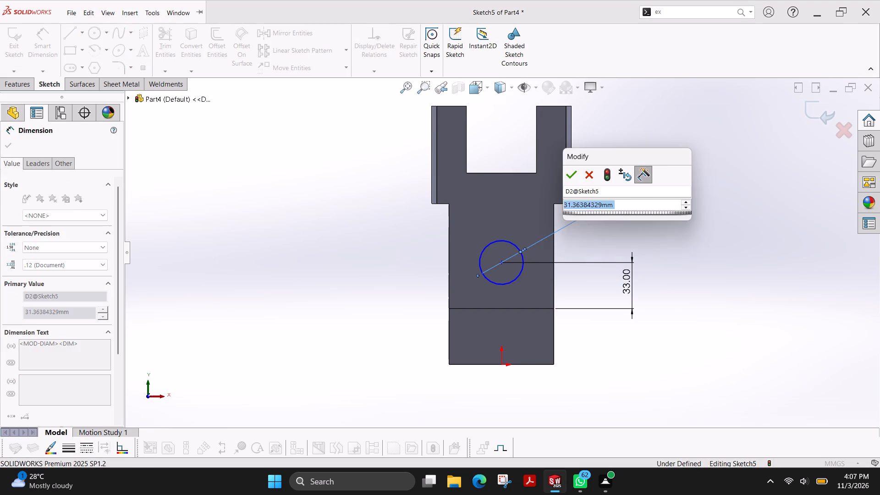
type("32")
key("Return")
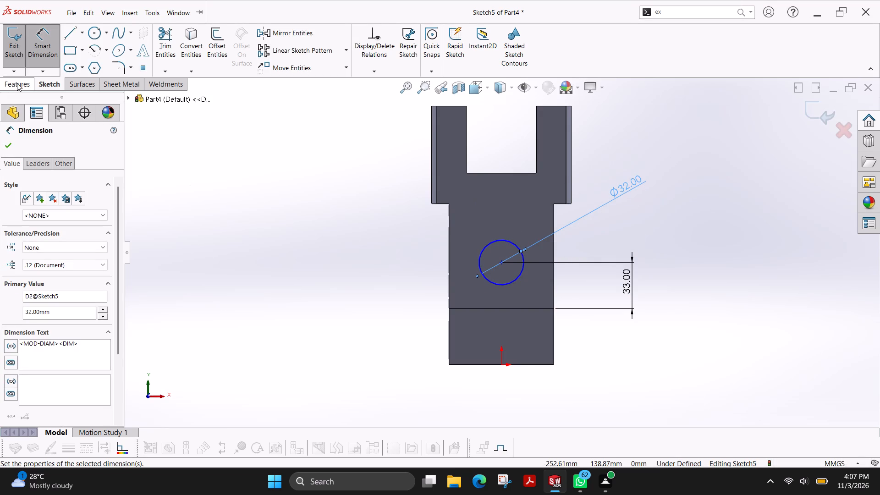
Cut-extrude the 32 mm circle through the body with a blind depth of 155 mm.
left_click(17, 83)
left_click(167, 49)
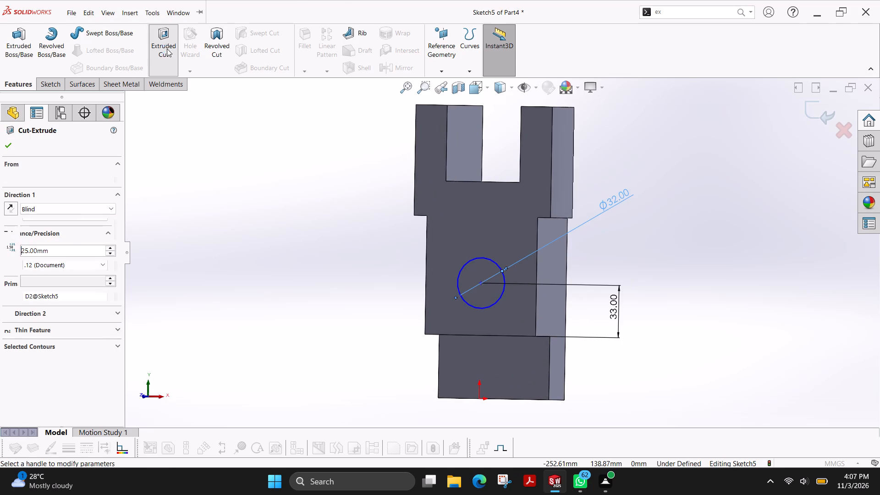
left_click(114, 248)
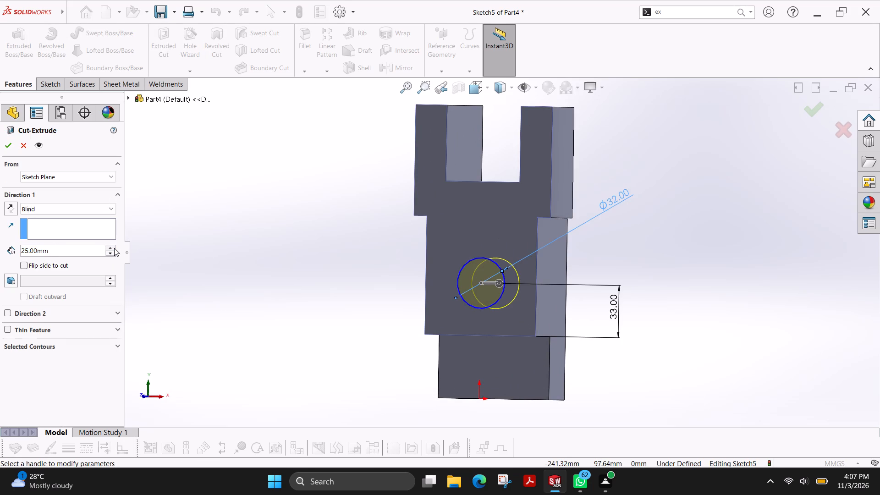
left_click(5, 145)
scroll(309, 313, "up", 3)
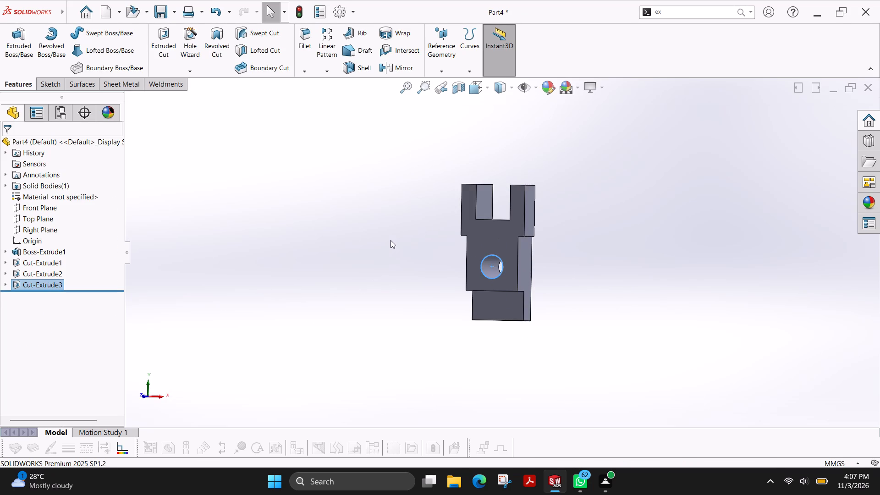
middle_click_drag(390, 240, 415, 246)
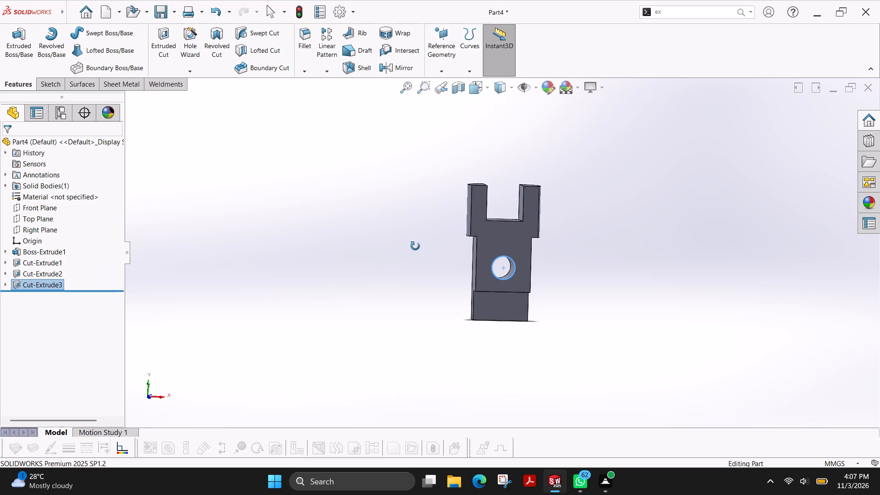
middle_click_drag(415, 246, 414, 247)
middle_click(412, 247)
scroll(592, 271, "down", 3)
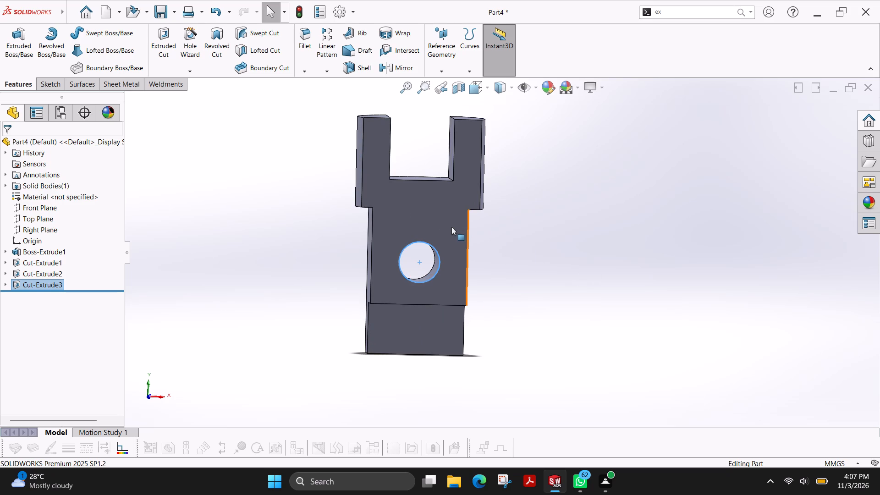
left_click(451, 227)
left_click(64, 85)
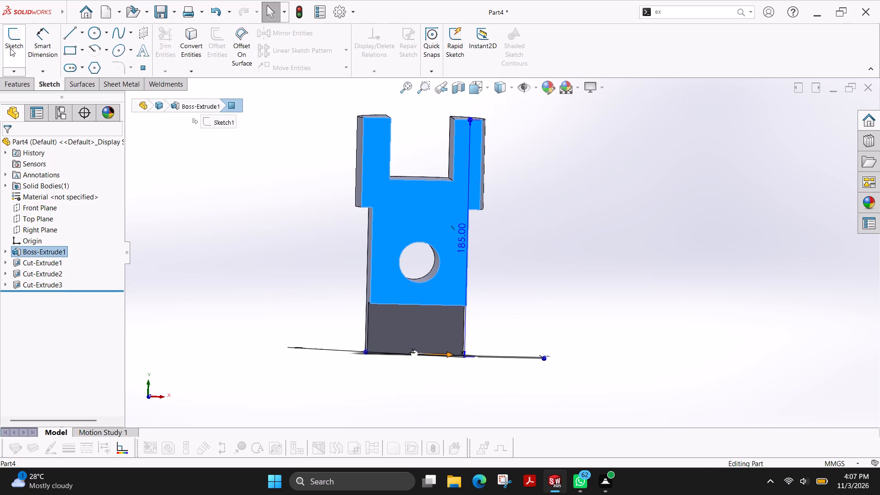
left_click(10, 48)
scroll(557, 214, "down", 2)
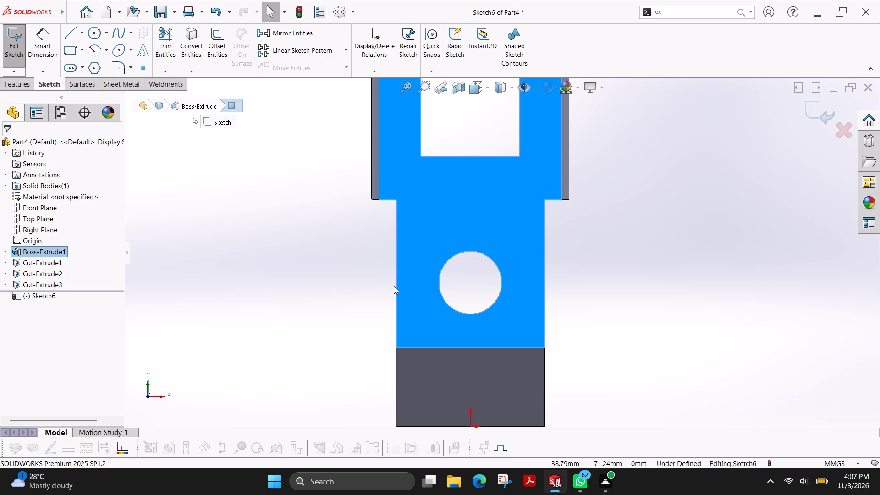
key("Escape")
Examine the part from all sides, including the hole, the side and step cuts and the bottom end face, and leave the empty sketch.
middle_click_drag(393, 286, 413, 289)
middle_click_drag(413, 289, 455, 289)
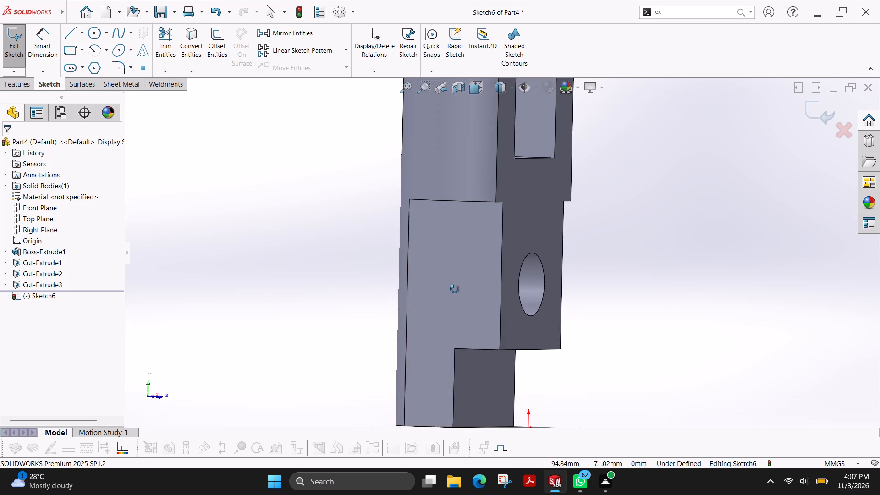
middle_click_drag(455, 289, 572, 292)
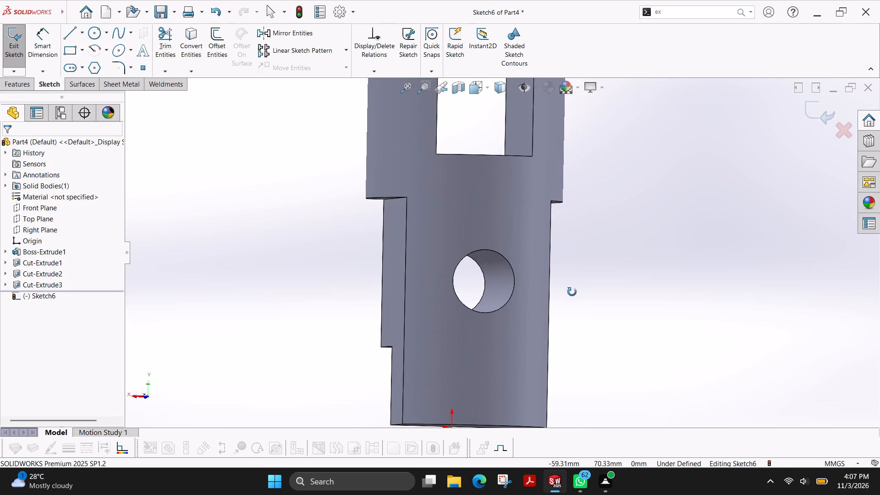
middle_click_drag(572, 292, 510, 314)
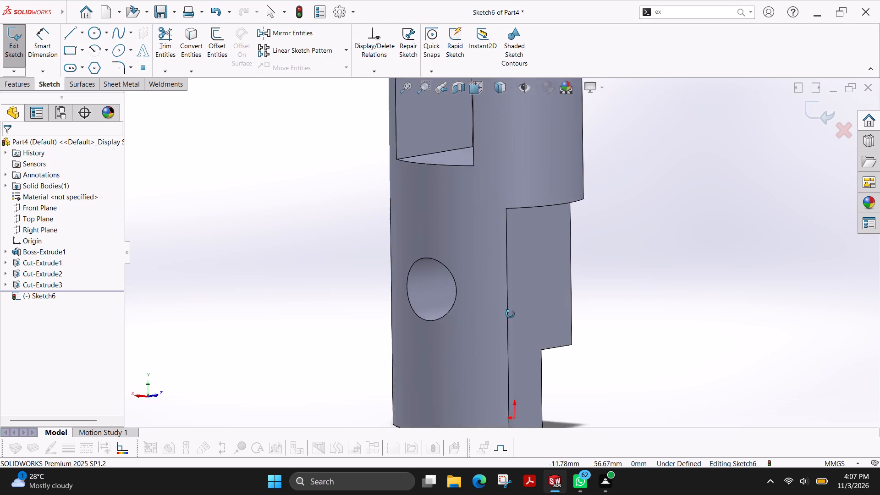
middle_click_drag(510, 314, 460, 314)
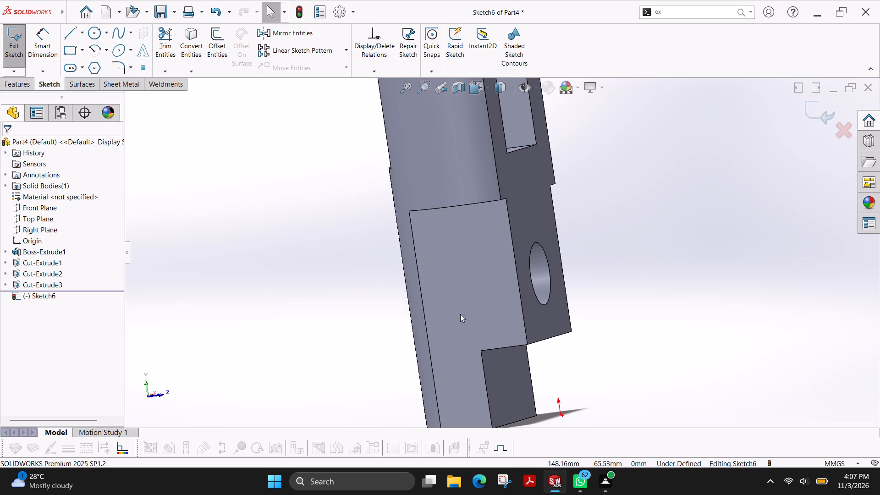
middle_click_drag(460, 314, 517, 284)
scroll(512, 305, "up", 1)
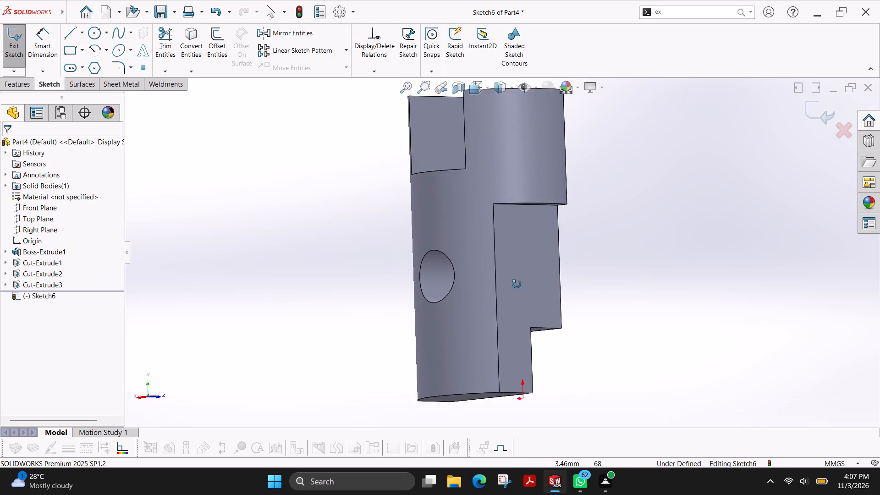
middle_click_drag(517, 284, 514, 236)
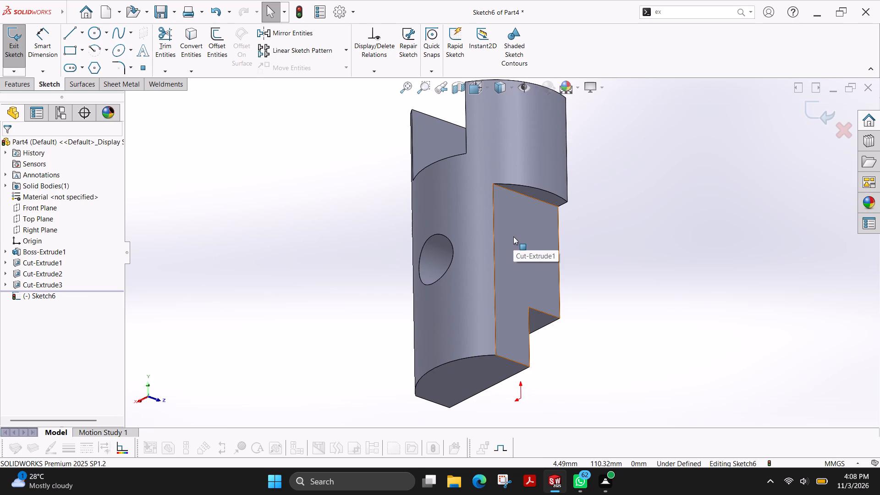
middle_click_drag(523, 321, 538, 218)
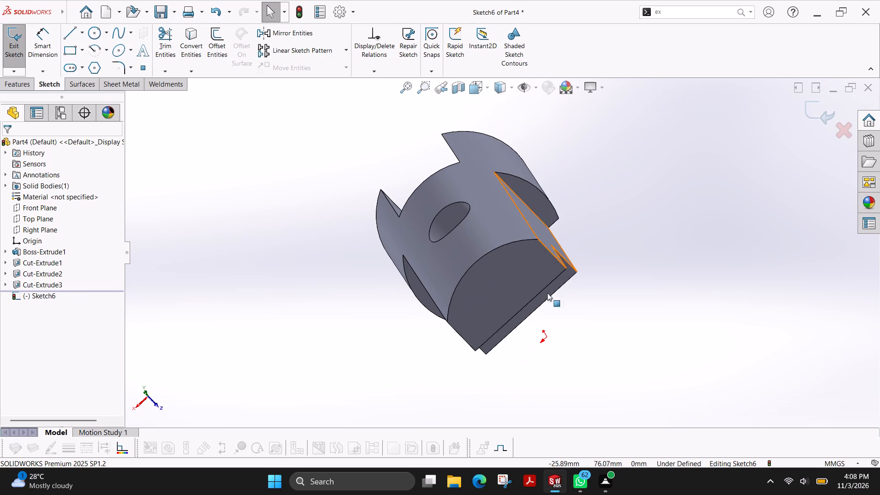
left_click(515, 284)
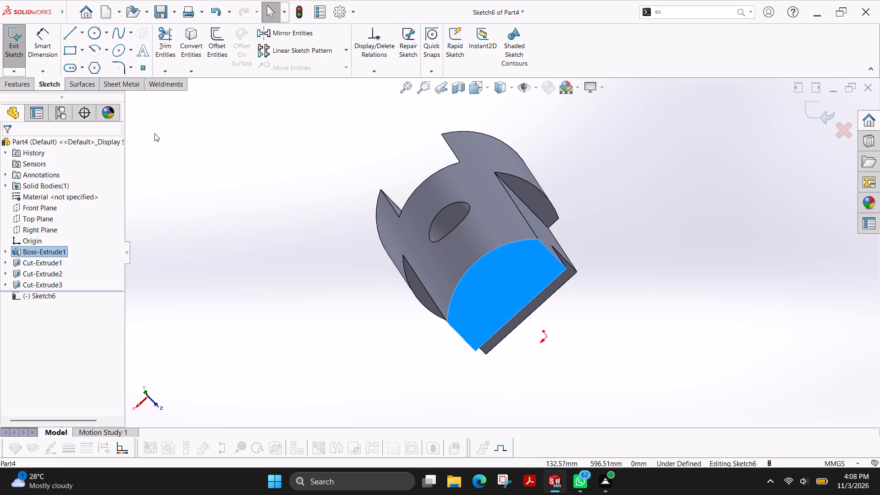
middle_click_drag(591, 269, 569, 277)
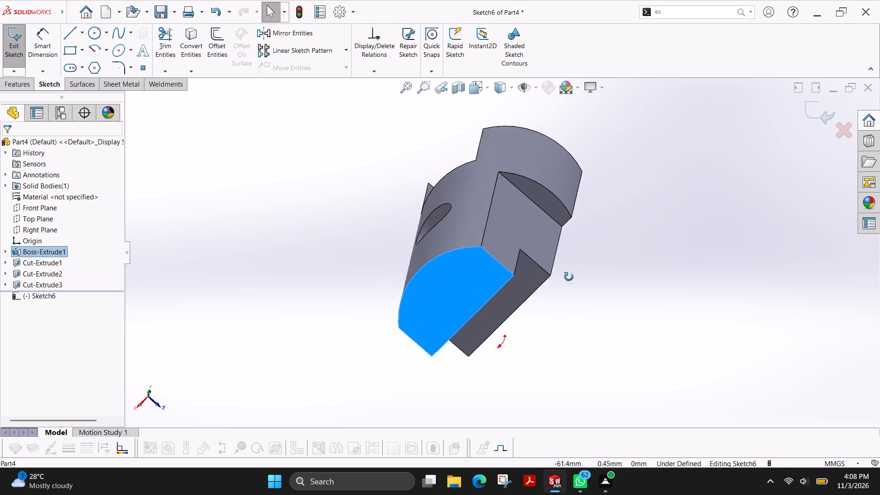
middle_click_drag(569, 277, 535, 206)
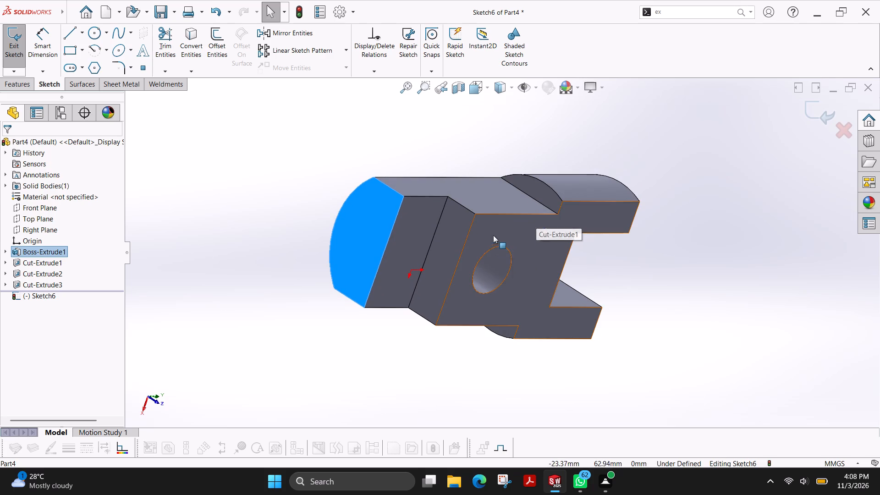
middle_click_drag(686, 228, 684, 225)
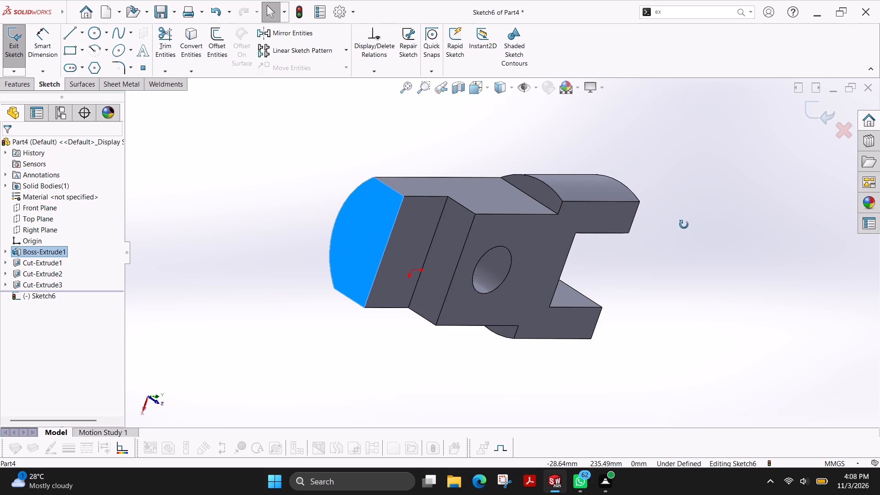
middle_click_drag(684, 225, 651, 173)
middle_click_drag(645, 172, 630, 172)
middle_click_drag(342, 209, 521, 398)
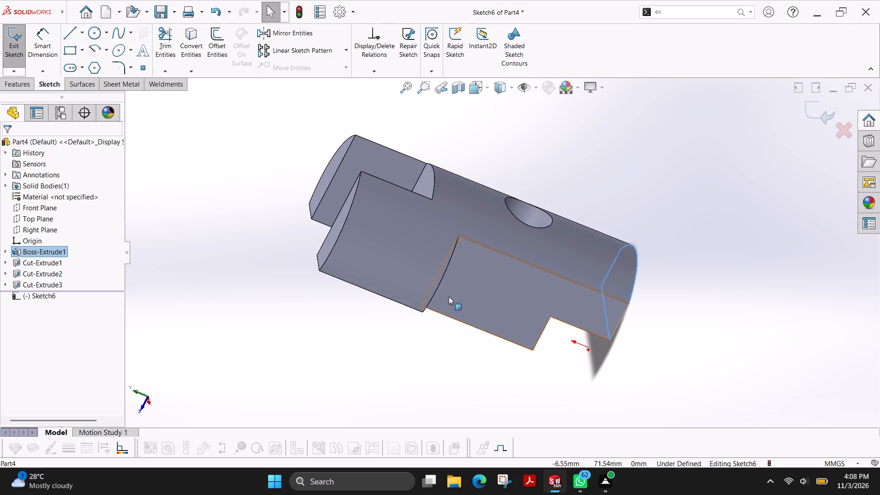
middle_click_drag(374, 257, 484, 149)
middle_click_drag(492, 268, 538, 231)
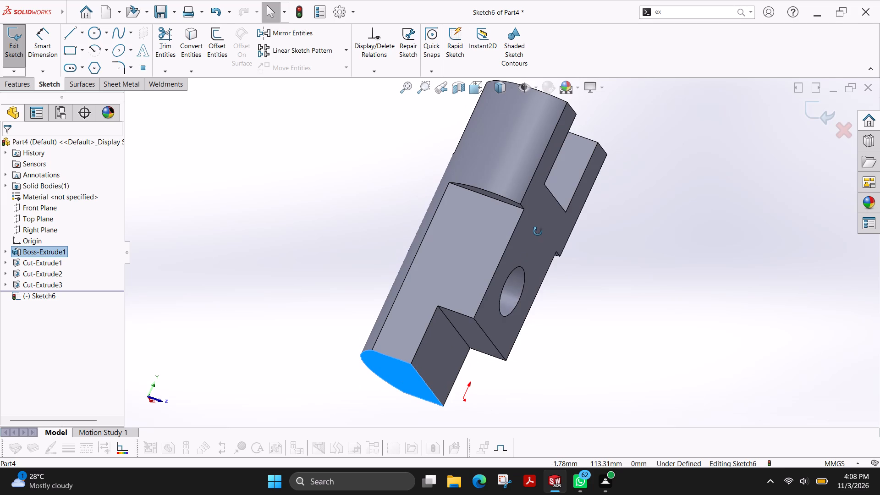
middle_click_drag(538, 231, 538, 231)
middle_click_drag(504, 236, 517, 237)
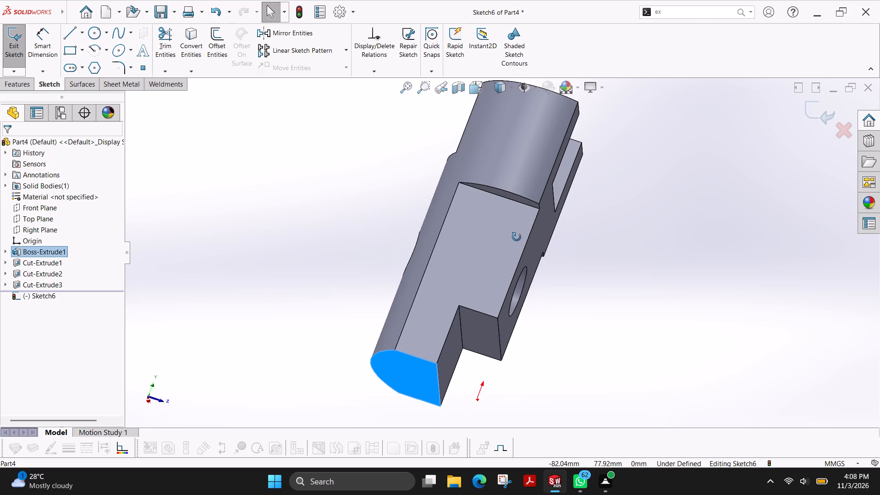
middle_click_drag(517, 237, 436, 199)
middle_click_drag(441, 199, 491, 189)
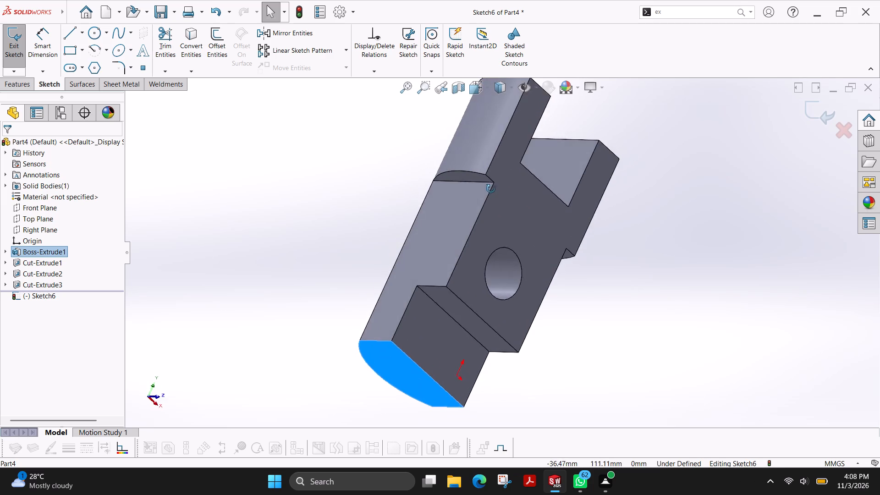
middle_click_drag(491, 189, 507, 189)
left_click(19, 49)
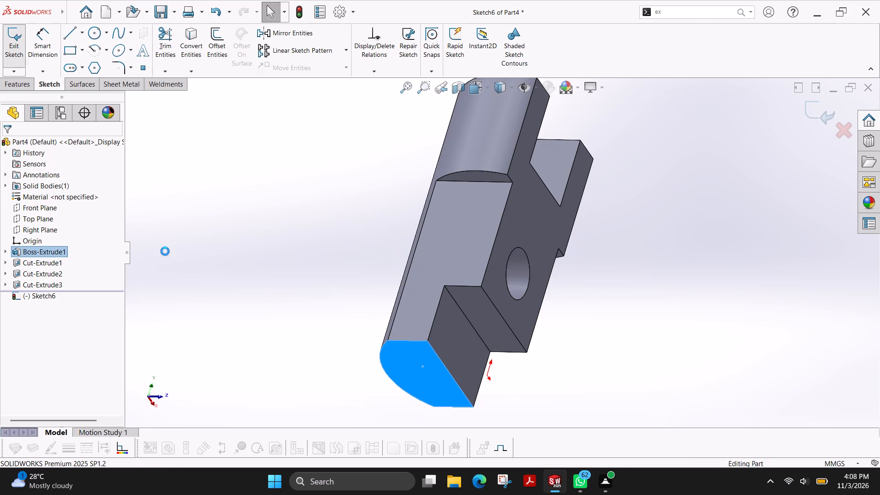
On the bottom end face, sketch a circle of 50 mm radius centred on the origin, matching the body's curved edge, and close the sketch.
left_click(422, 364)
left_click(13, 44)
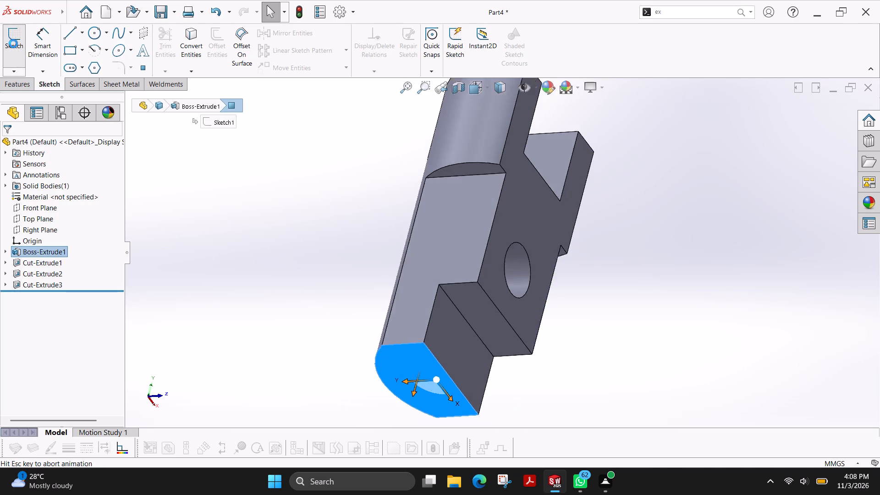
scroll(465, 267, "up", 1)
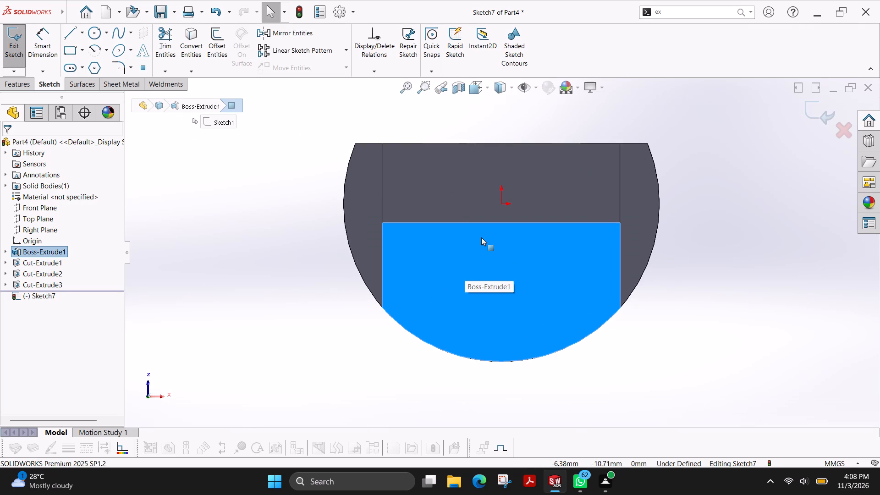
left_click(95, 34)
left_click(500, 203)
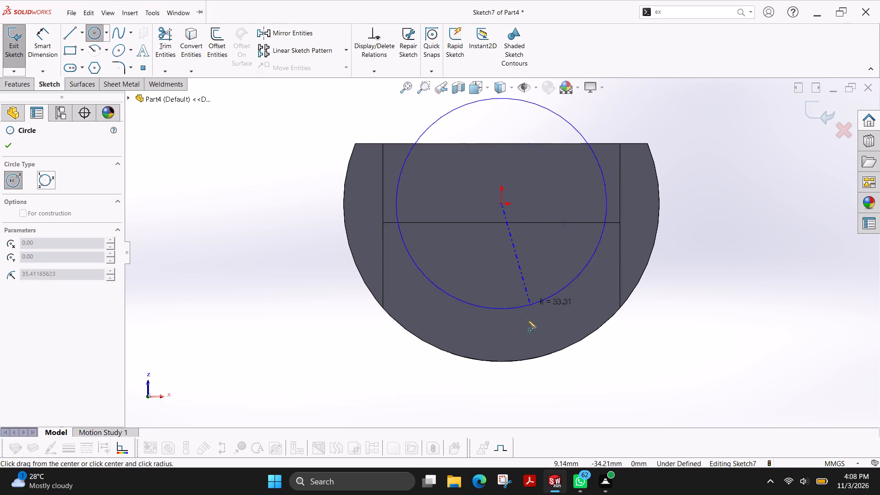
left_click(489, 360)
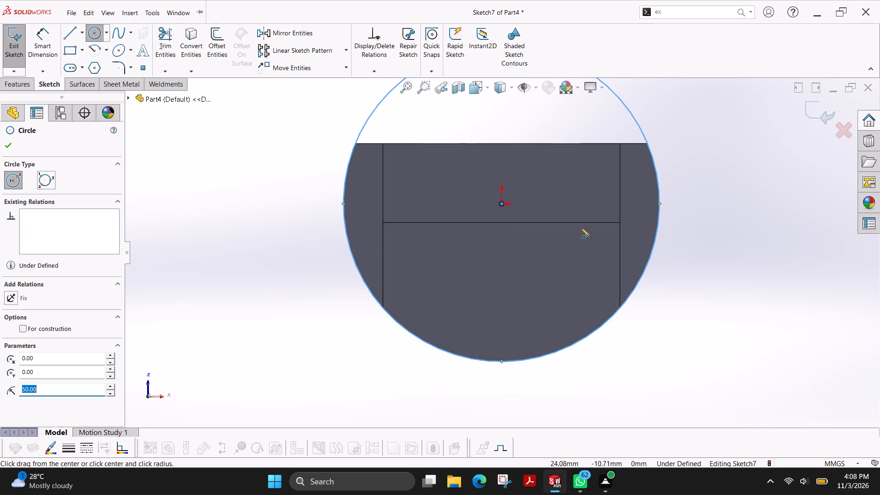
middle_click_drag(573, 206, 609, 238)
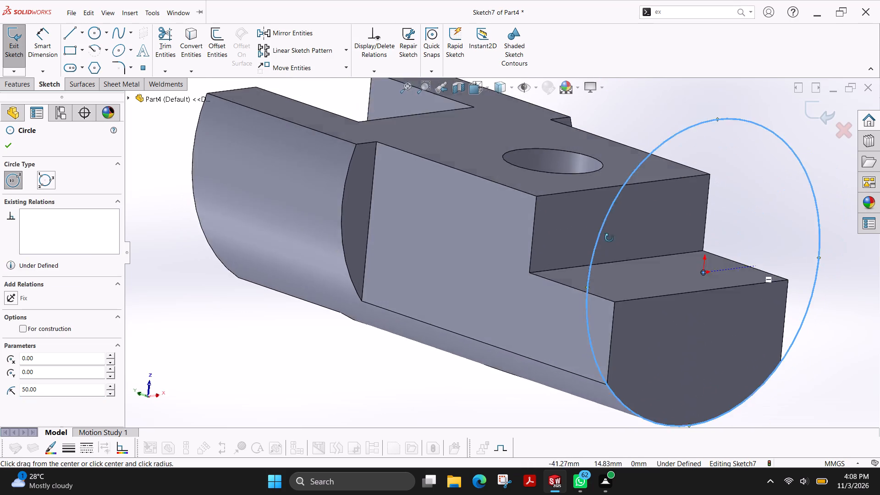
middle_click_drag(609, 238, 575, 225)
left_click(12, 48)
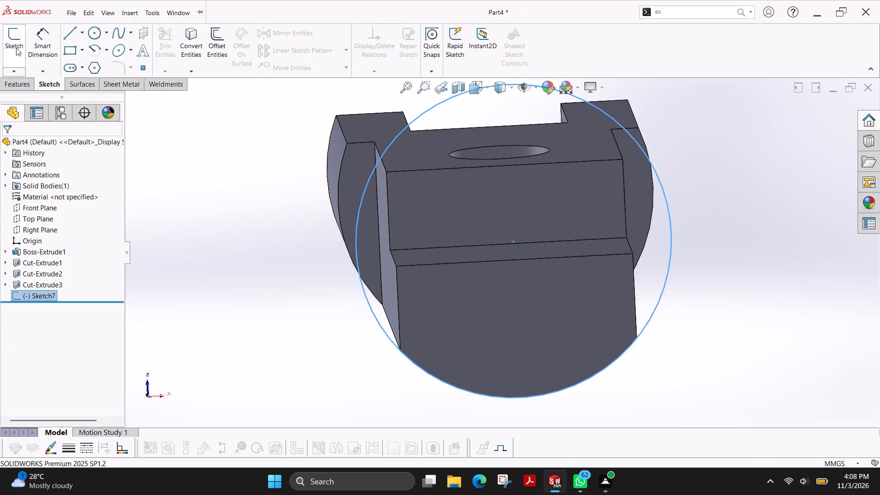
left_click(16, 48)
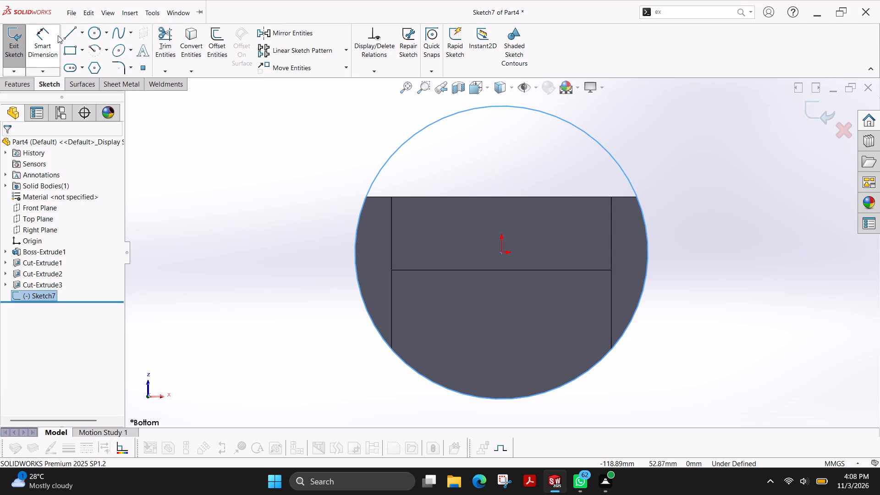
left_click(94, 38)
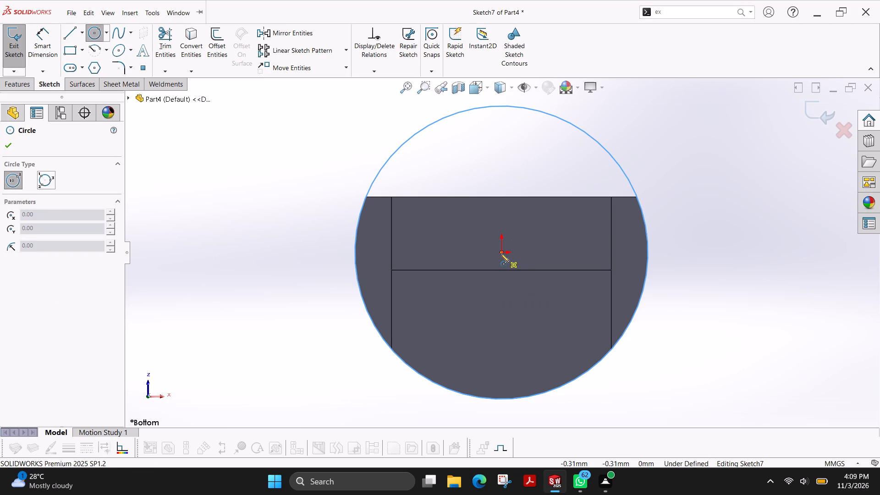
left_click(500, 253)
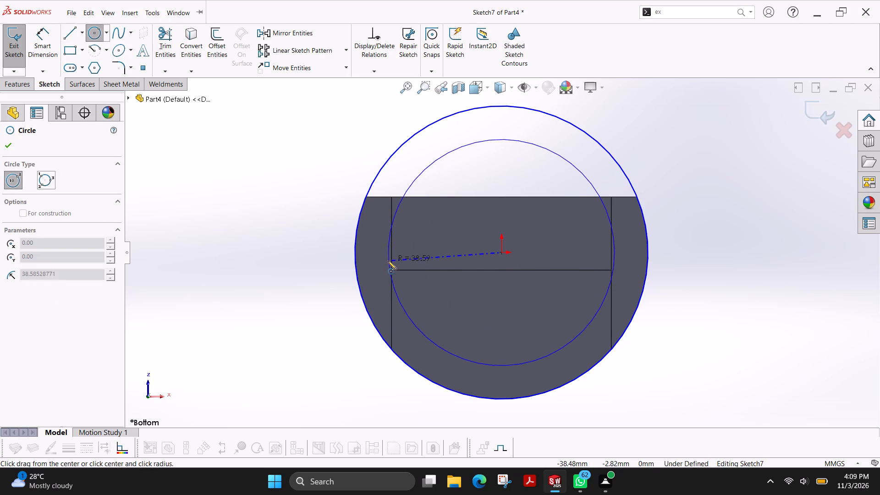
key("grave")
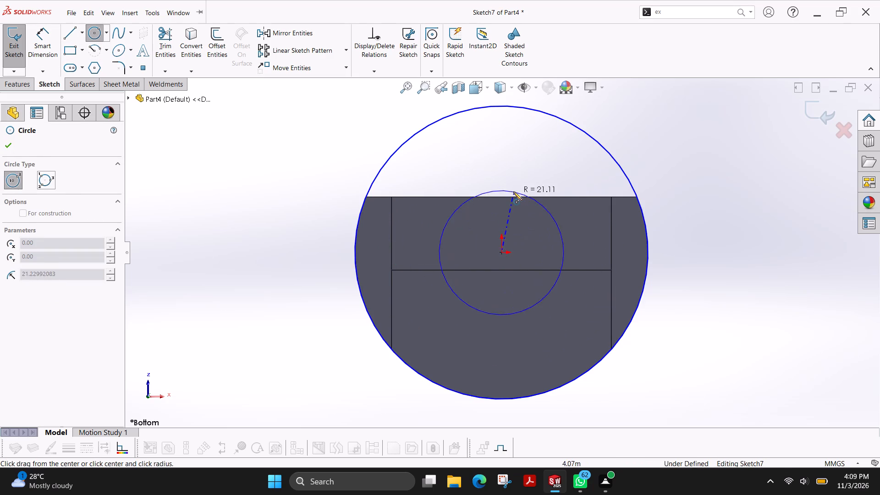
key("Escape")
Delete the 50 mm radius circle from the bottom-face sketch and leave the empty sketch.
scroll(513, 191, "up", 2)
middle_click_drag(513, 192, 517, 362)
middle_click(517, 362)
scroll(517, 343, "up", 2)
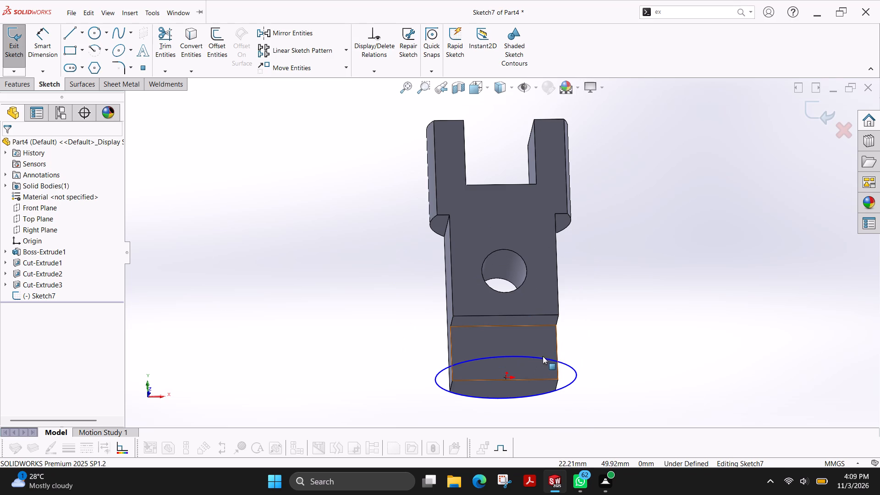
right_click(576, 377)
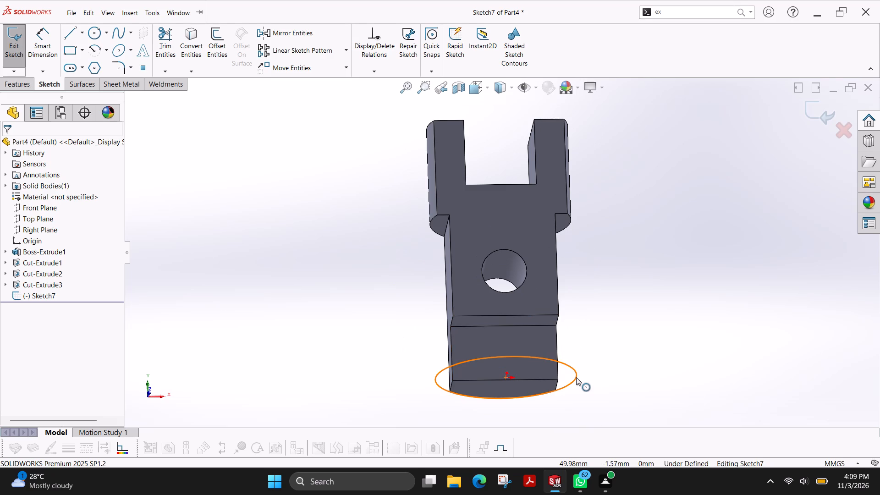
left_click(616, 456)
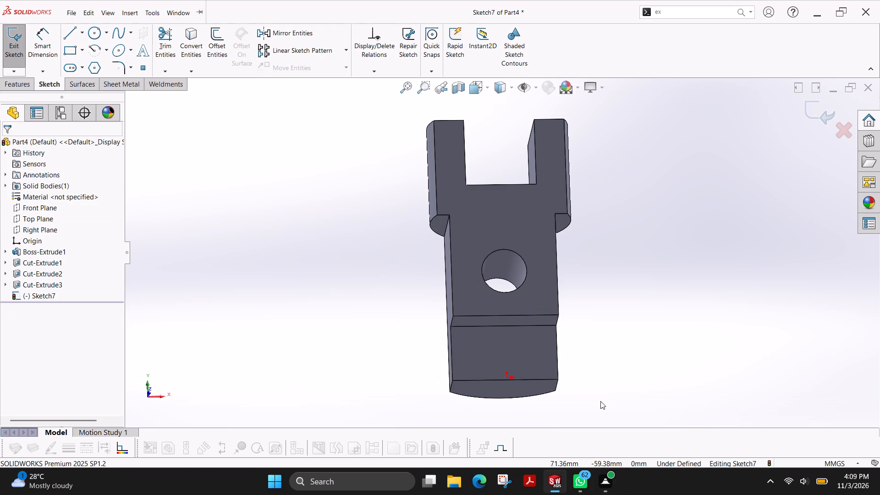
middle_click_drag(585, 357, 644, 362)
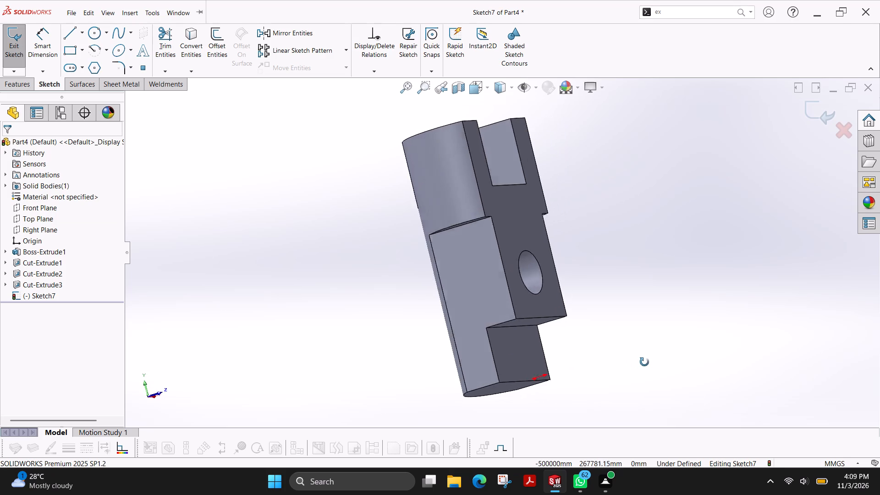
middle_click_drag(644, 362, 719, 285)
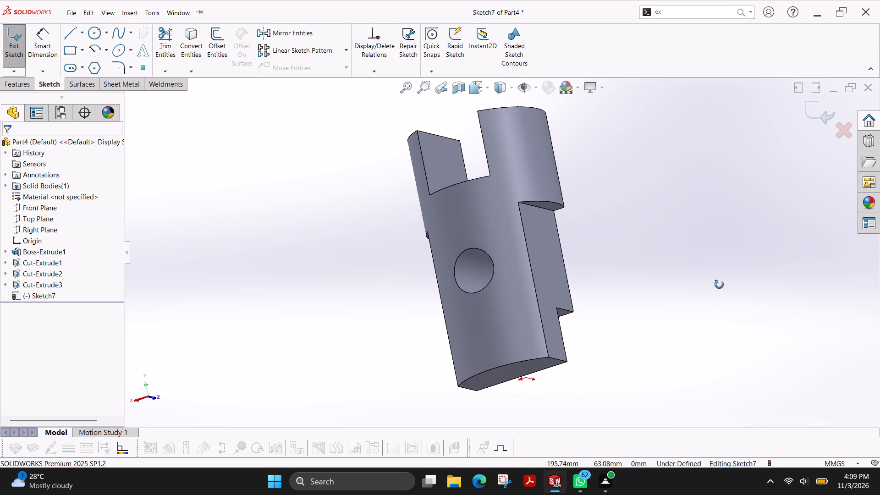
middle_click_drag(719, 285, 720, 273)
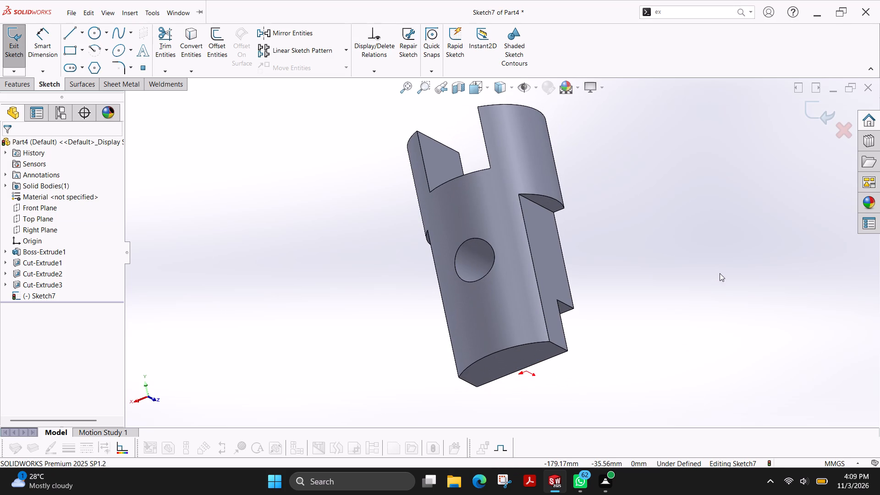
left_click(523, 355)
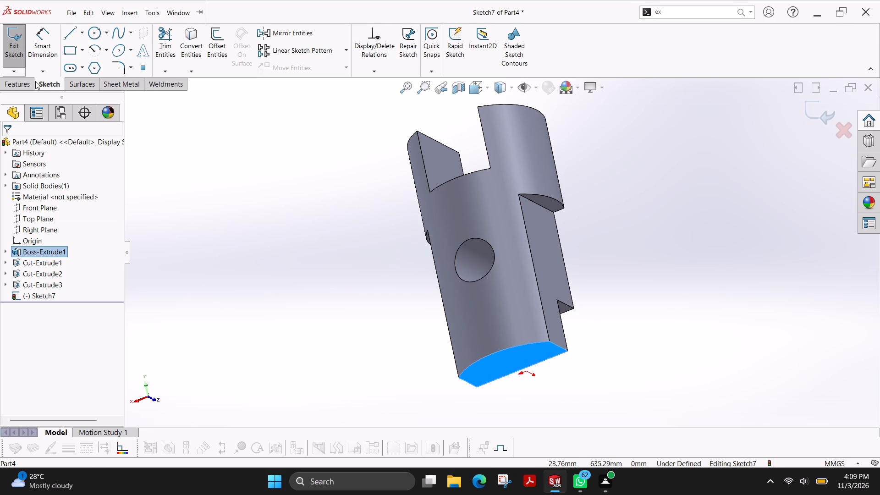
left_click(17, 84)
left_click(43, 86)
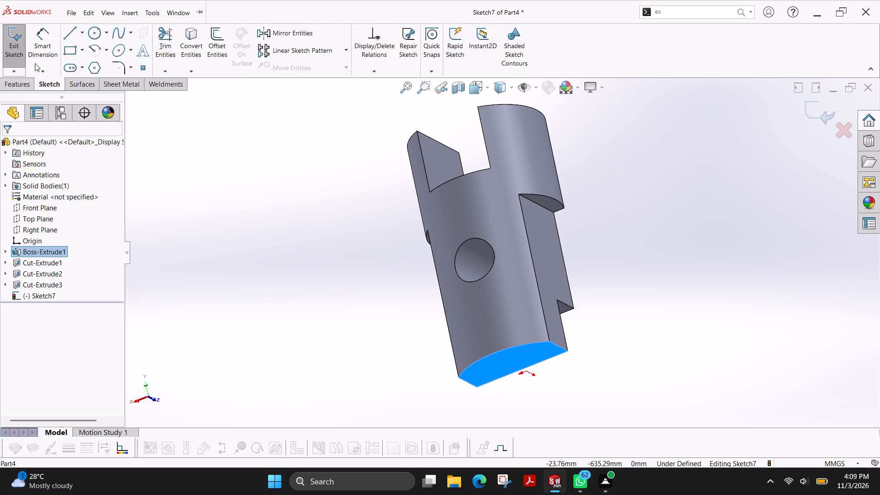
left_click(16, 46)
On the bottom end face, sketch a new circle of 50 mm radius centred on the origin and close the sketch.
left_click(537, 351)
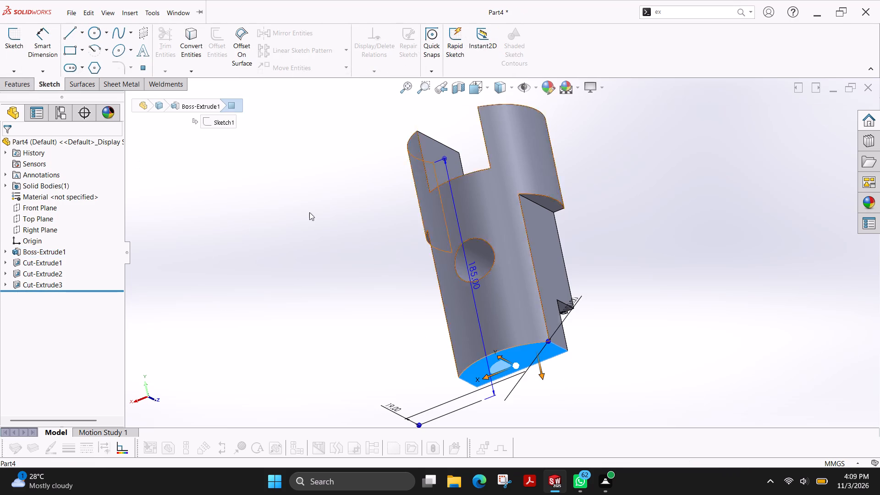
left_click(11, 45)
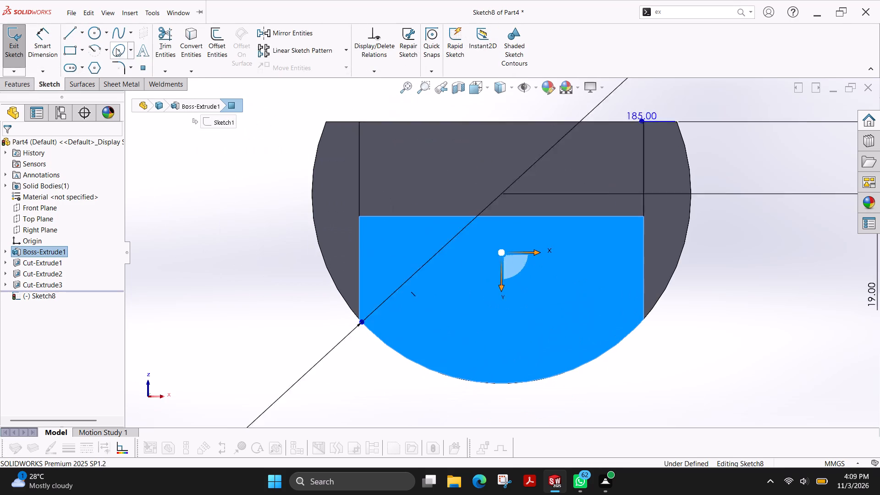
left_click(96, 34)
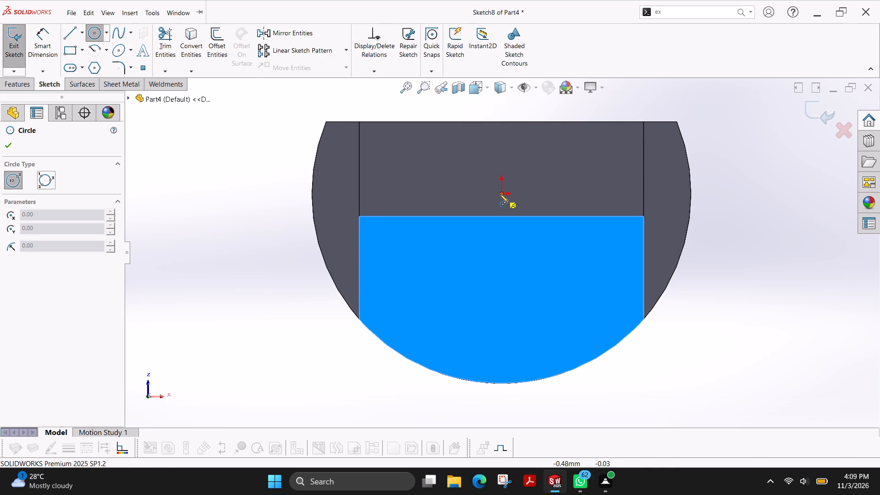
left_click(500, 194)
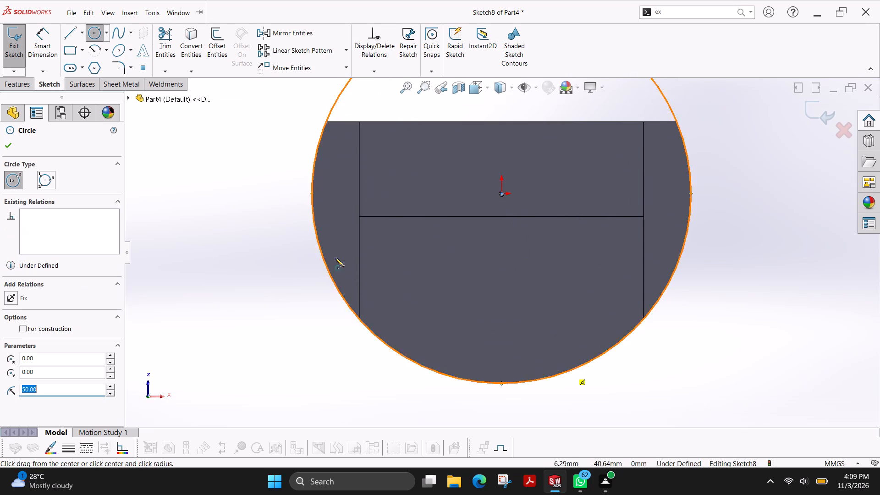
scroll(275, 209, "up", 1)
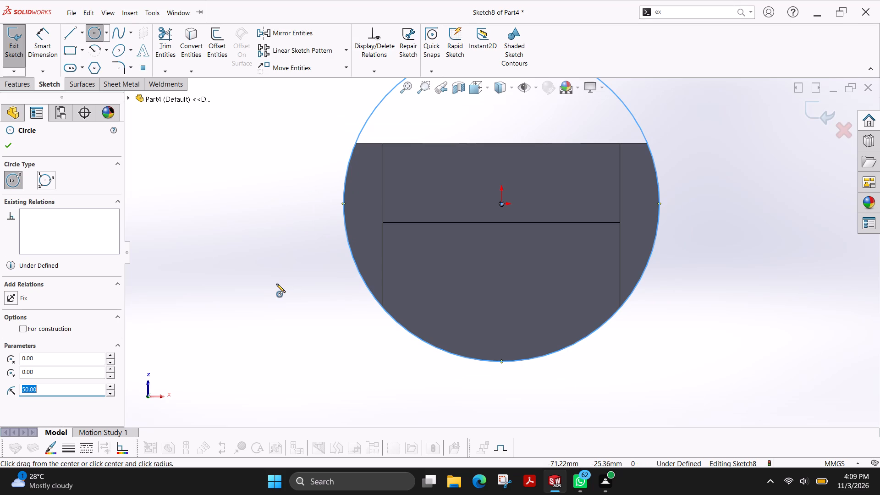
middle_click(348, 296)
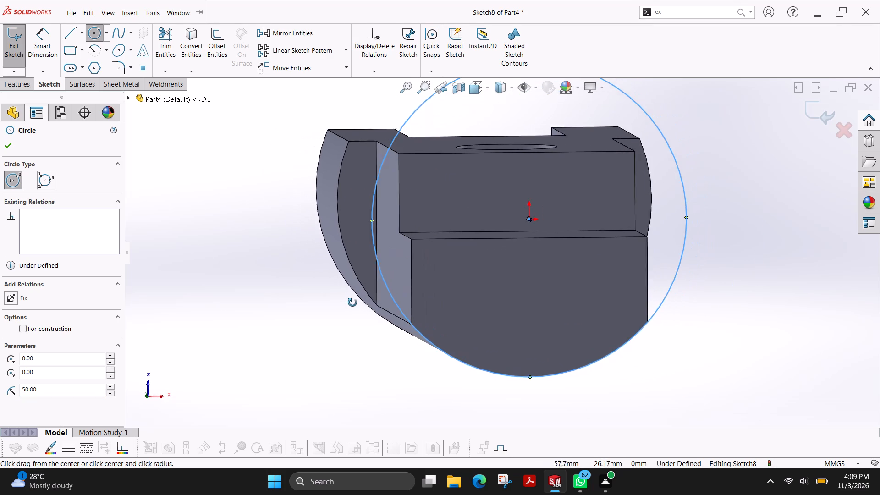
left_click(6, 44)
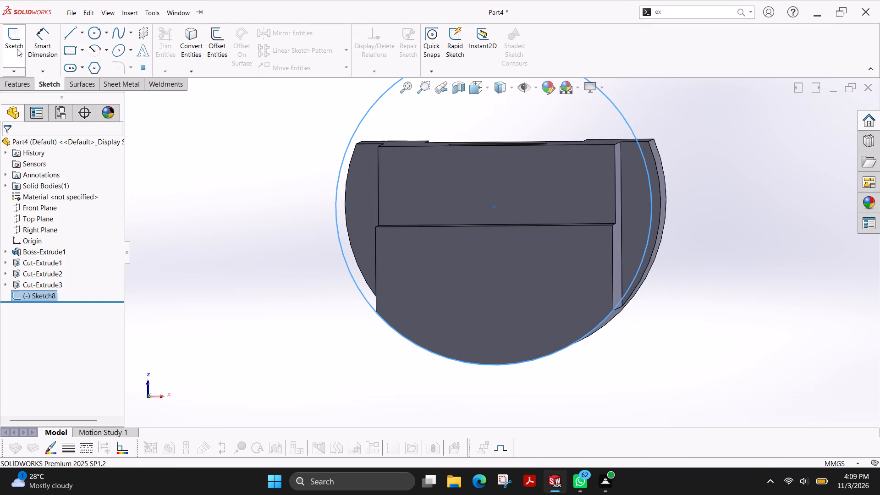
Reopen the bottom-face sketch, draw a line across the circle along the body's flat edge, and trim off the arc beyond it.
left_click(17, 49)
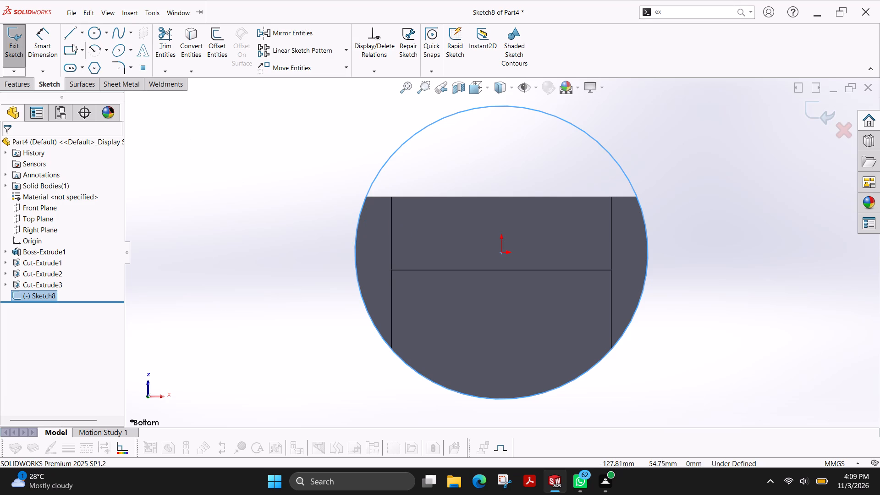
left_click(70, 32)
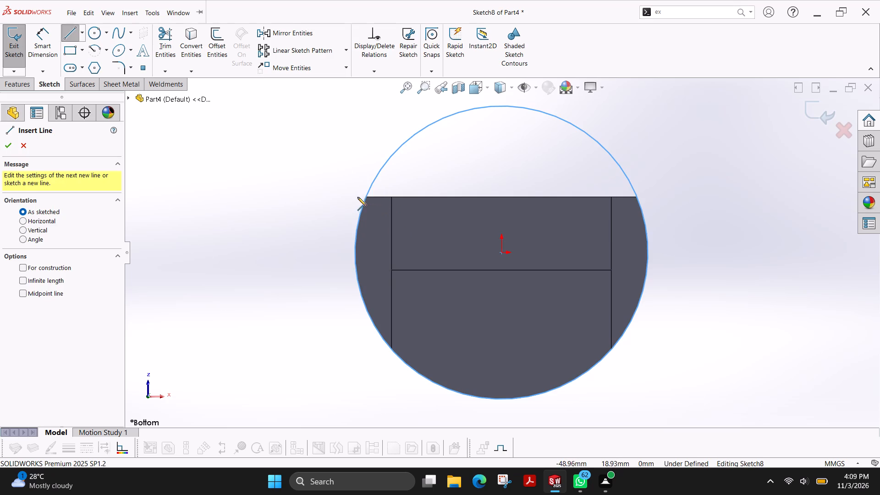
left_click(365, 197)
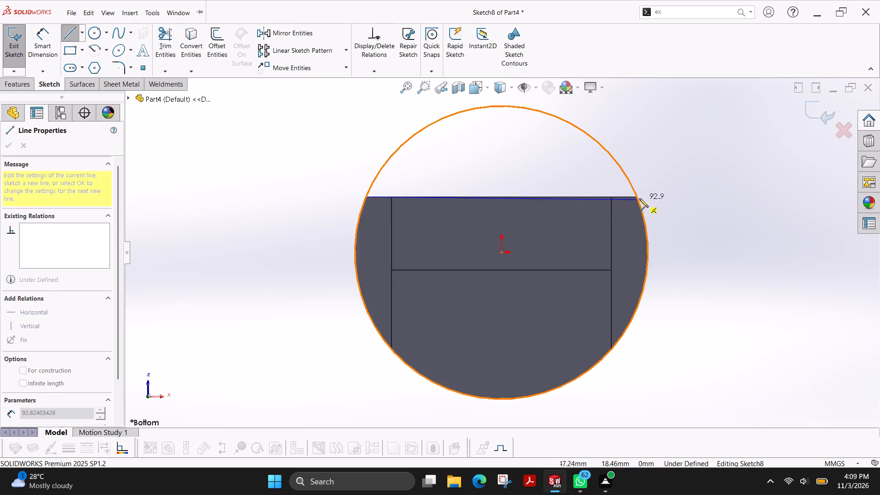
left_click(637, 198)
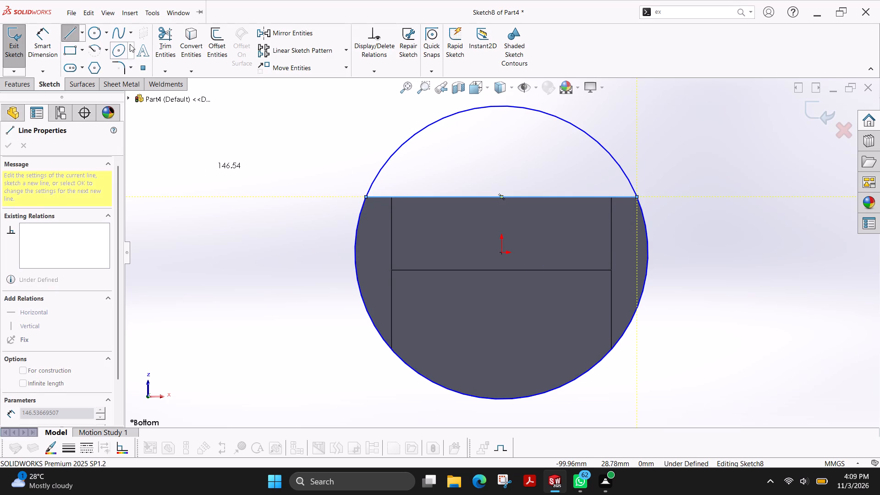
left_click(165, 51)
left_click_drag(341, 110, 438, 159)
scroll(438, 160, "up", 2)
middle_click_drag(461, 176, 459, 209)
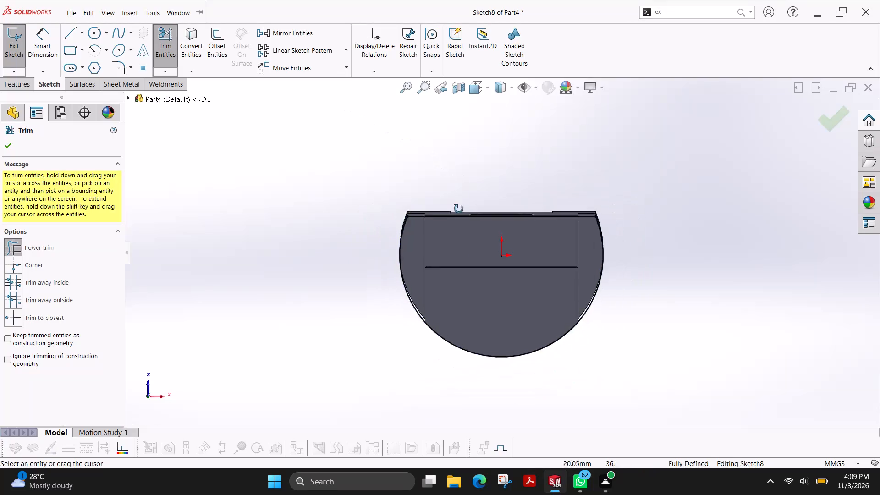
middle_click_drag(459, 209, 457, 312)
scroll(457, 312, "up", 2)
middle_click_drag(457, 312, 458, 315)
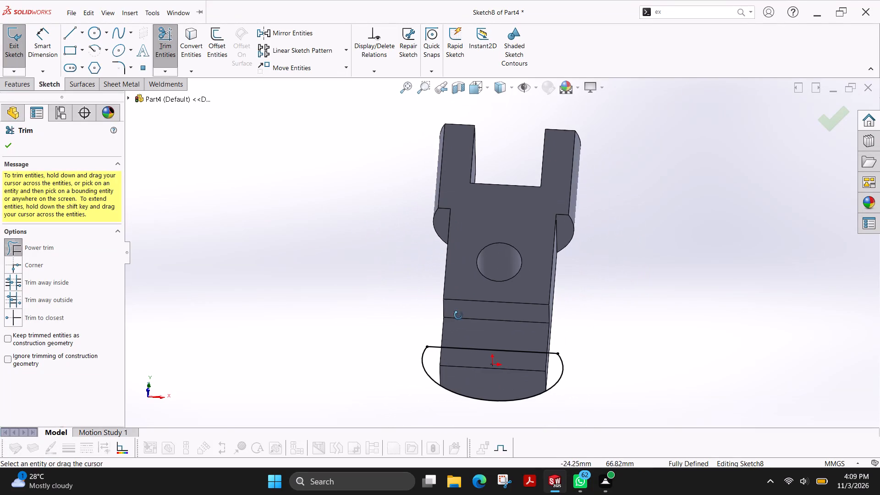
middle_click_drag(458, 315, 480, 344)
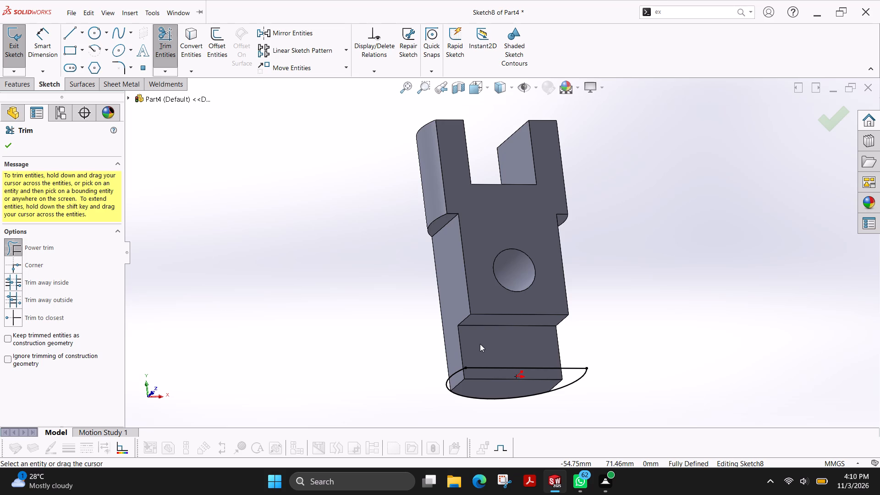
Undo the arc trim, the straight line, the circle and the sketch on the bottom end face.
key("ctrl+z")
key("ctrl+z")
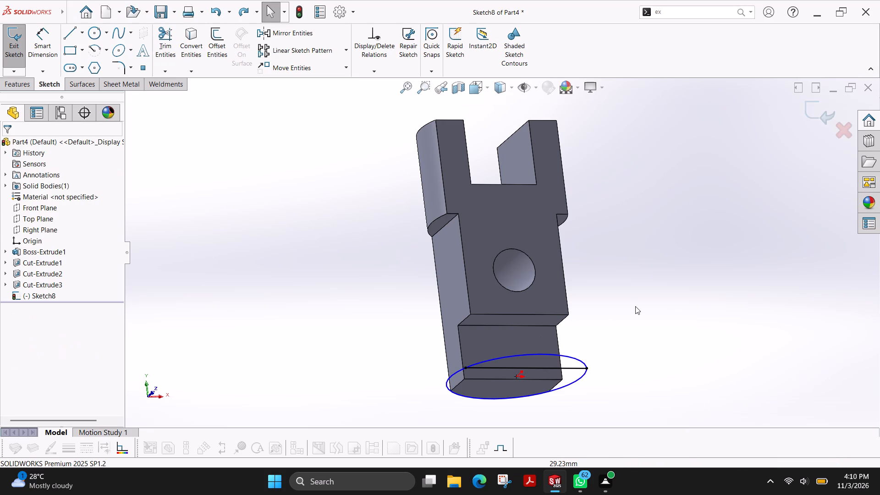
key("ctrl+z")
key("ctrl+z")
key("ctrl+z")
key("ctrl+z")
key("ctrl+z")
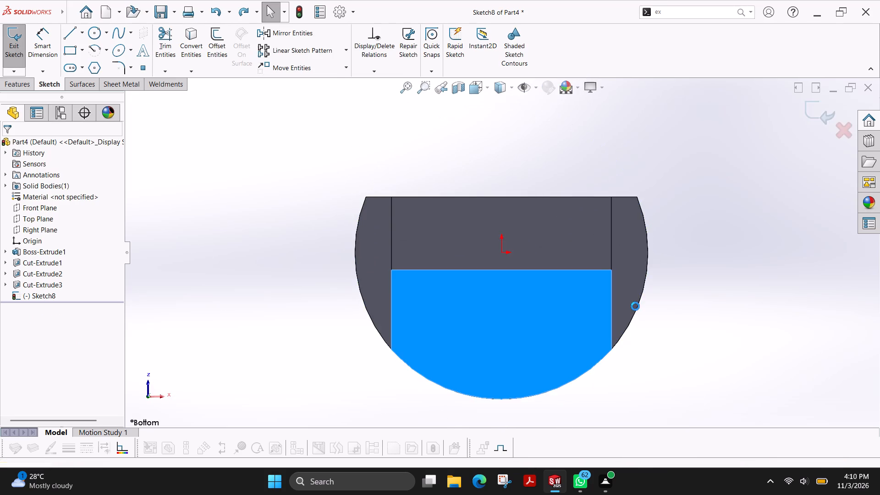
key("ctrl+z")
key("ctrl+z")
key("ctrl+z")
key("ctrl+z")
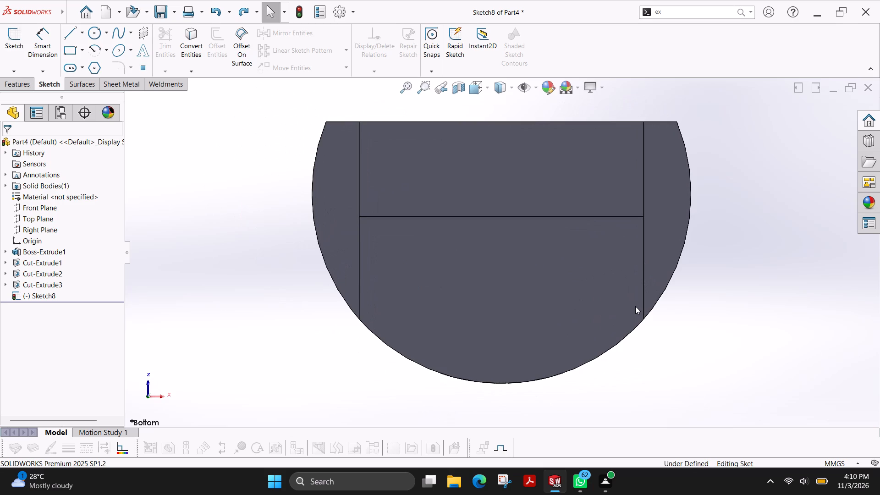
Undo further back through the 32 mm hole's cut-extrude and its circle sketch.
key("ctrl+z")
key("ctrl+z")
key("ctrl+z")
key("ctrl+z")
key("ctrl+z")
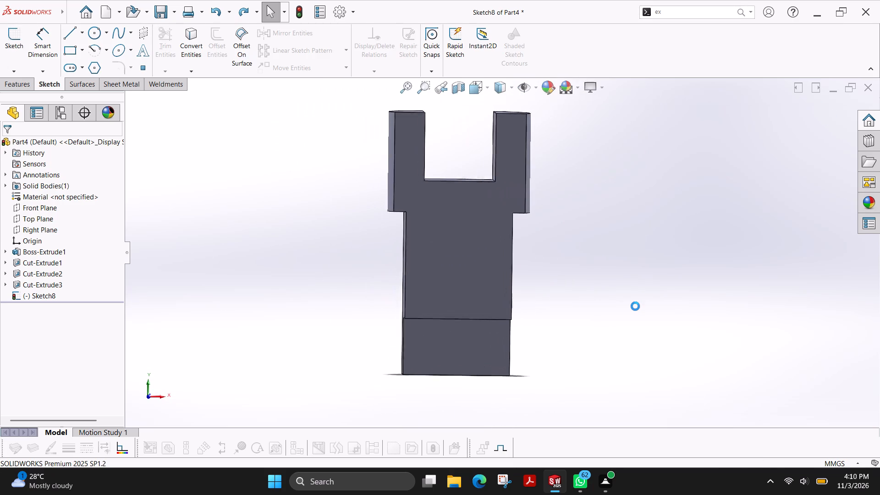
key("ctrl+z")
key("ctrl+z")
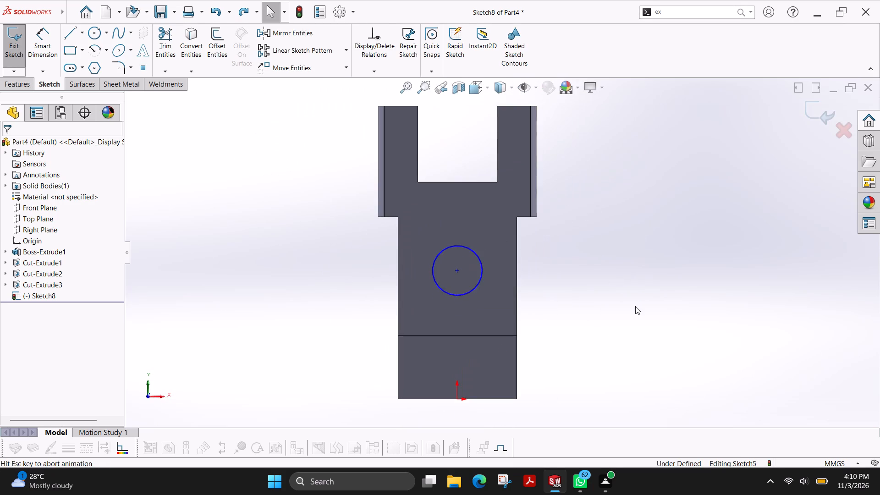
key("ctrl+z")
key("ctrl+z")
key("ctrl+z")
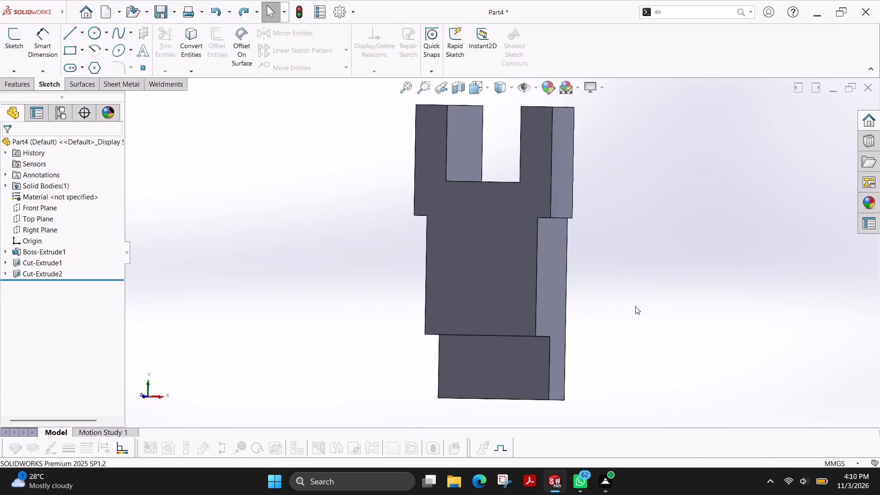
Undo the step cut, its rectangle sketch and the slot and side cut, back to editing the slot-and-side-cut sketch.
key("ctrl+z")
key("ctrl+z")
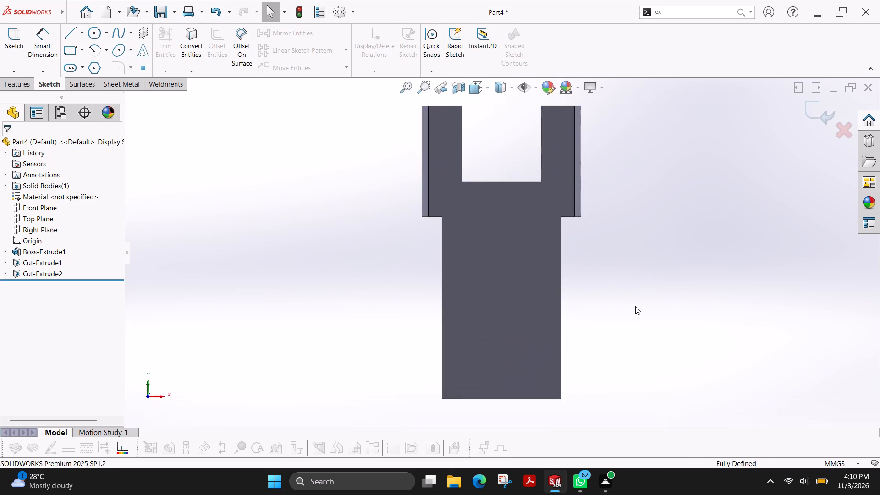
key("ctrl+z")
key("ctrl+z")
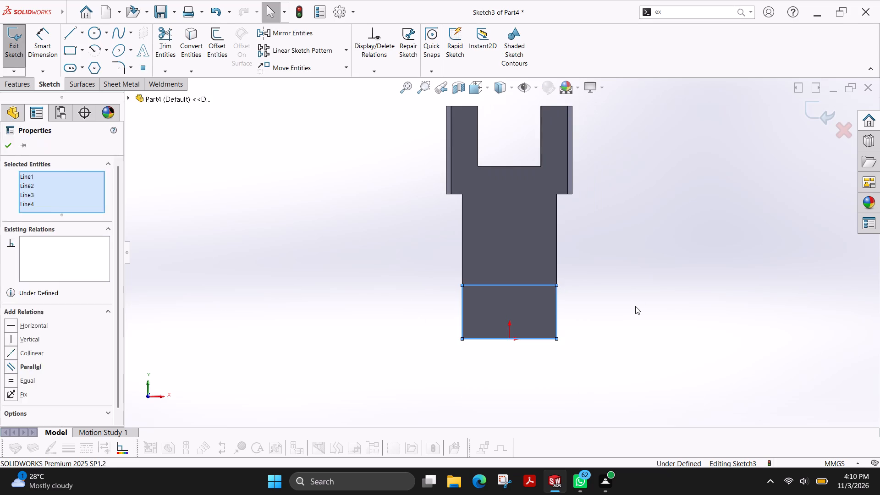
key("ctrl+z")
key("ctrl+z")
key("ctrl+z")
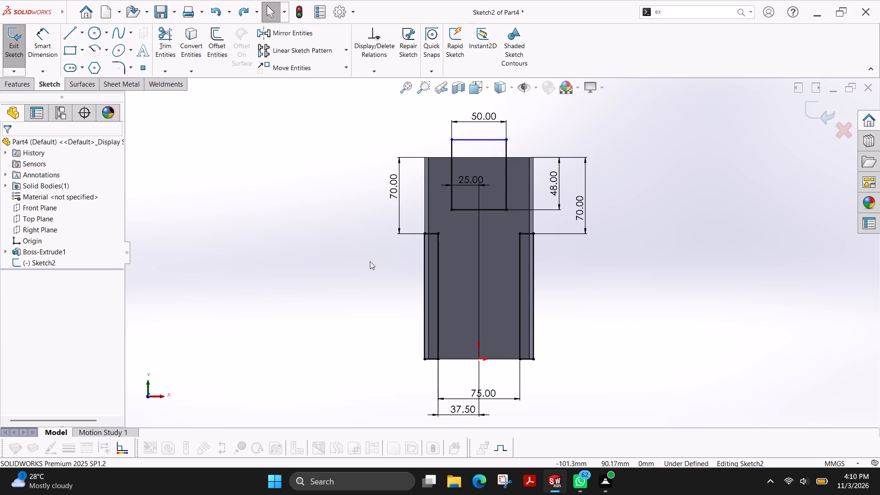
Discard the changes to the slot-and-side-cut sketch and close the part without saving it.
middle_click_drag(370, 261, 449, 285)
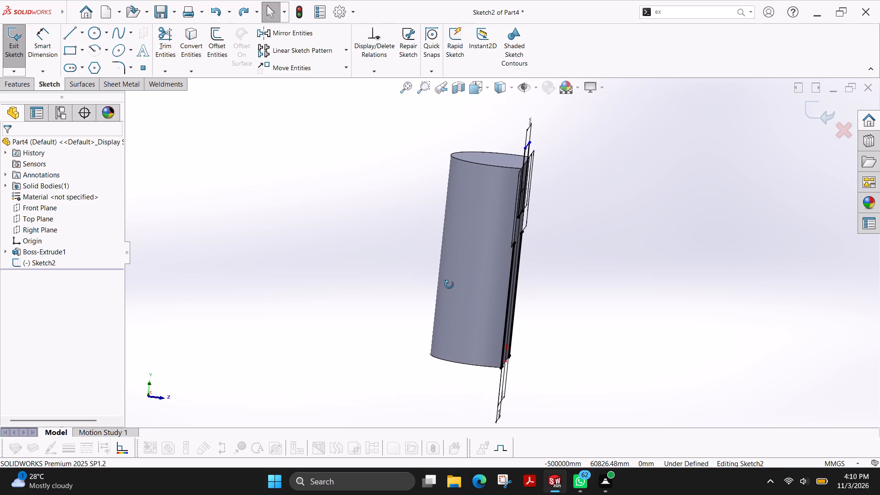
middle_click_drag(449, 285, 453, 277)
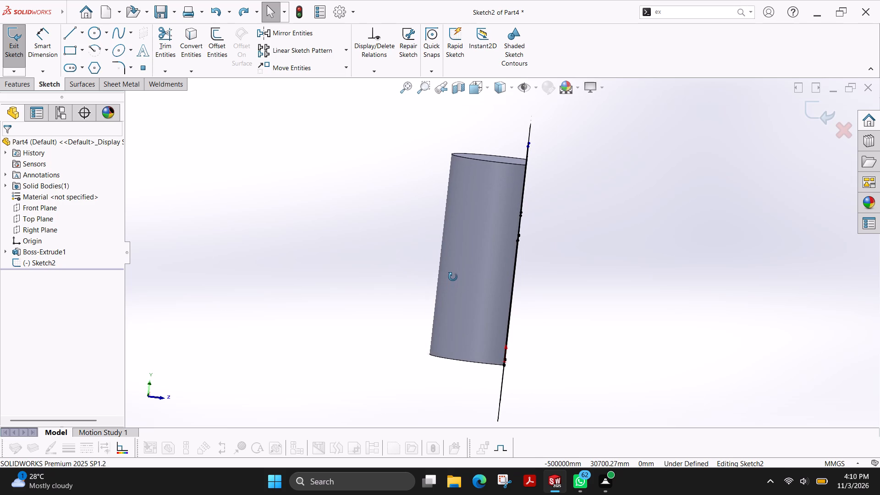
middle_click_drag(453, 277, 452, 275)
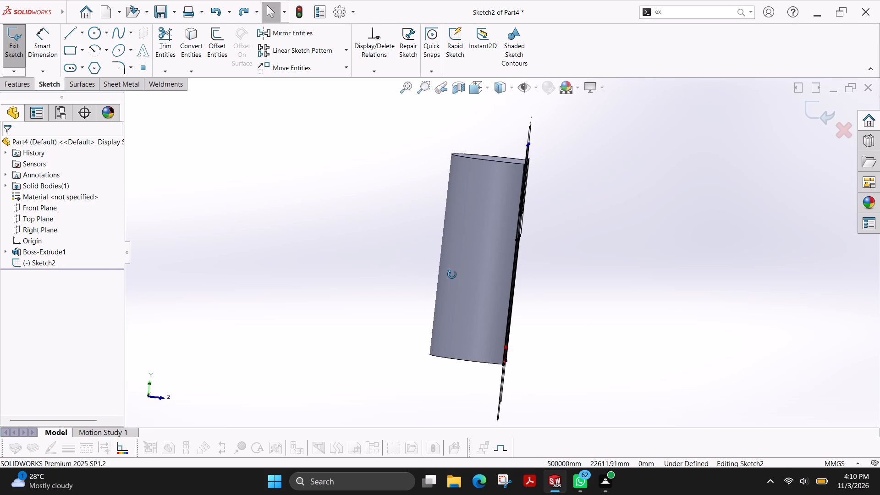
middle_click_drag(452, 275, 424, 267)
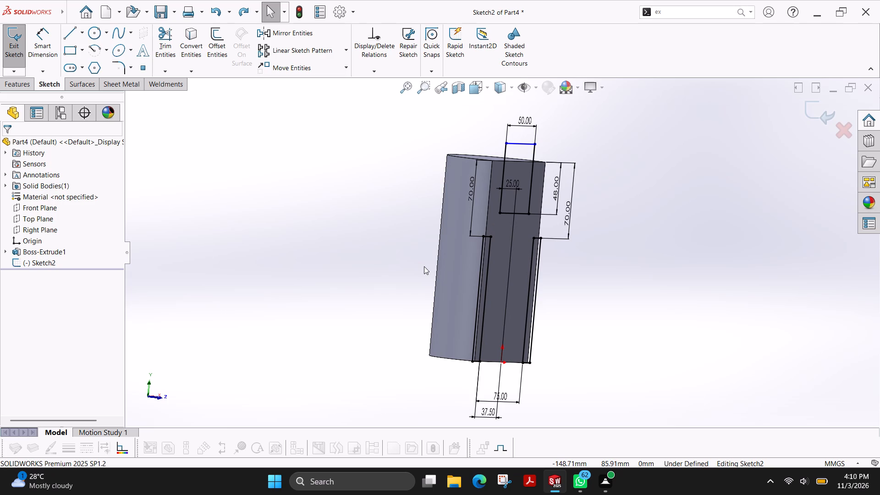
left_click(841, 131)
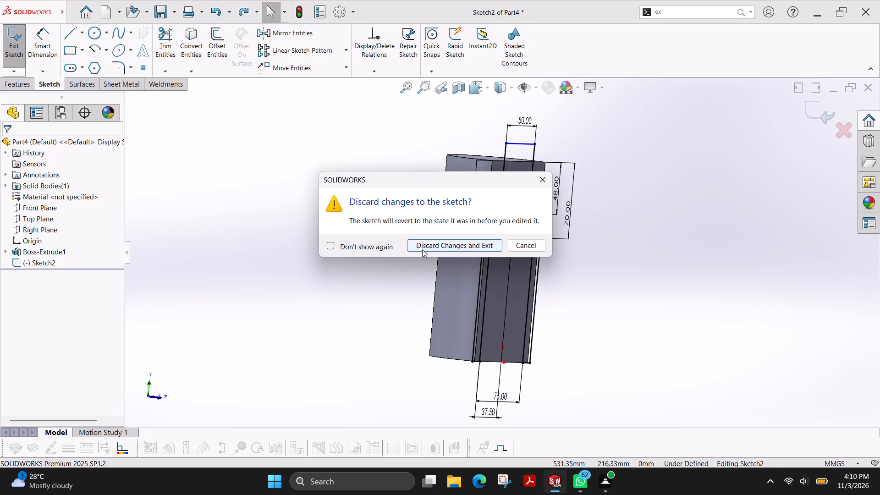
left_click(432, 246)
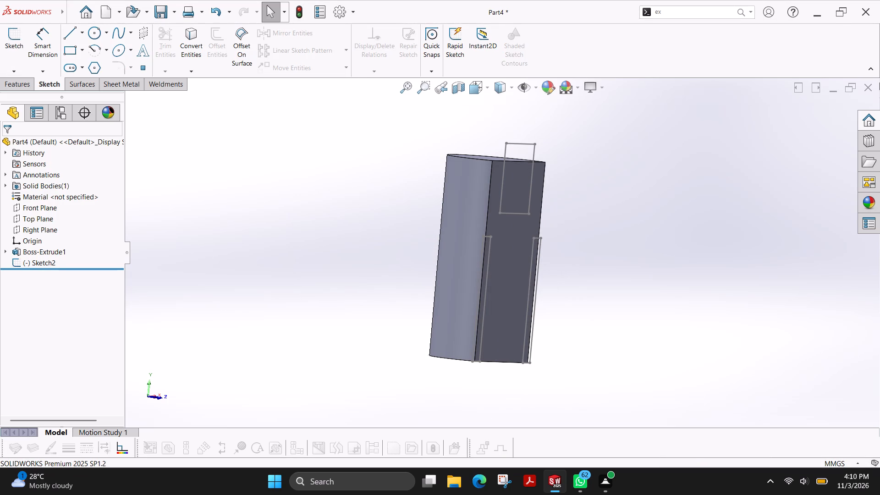
left_click(863, 85)
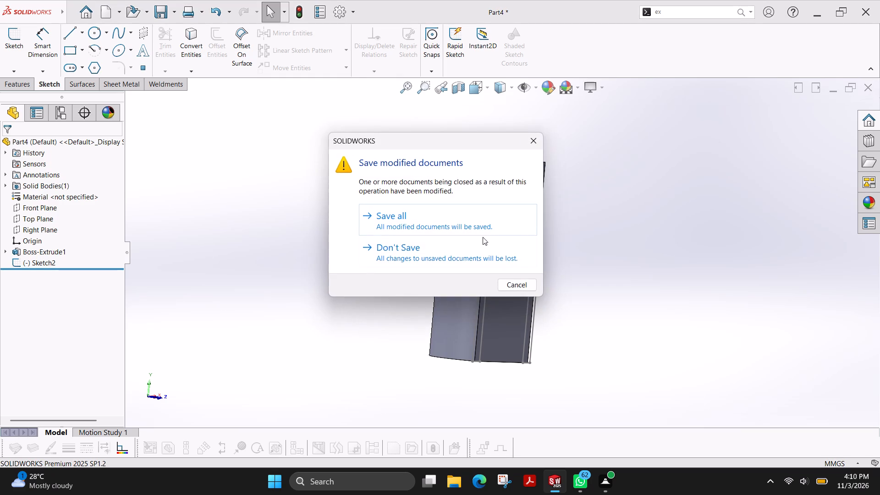
left_click(443, 253)
Create a new part document.
left_click(102, 20)
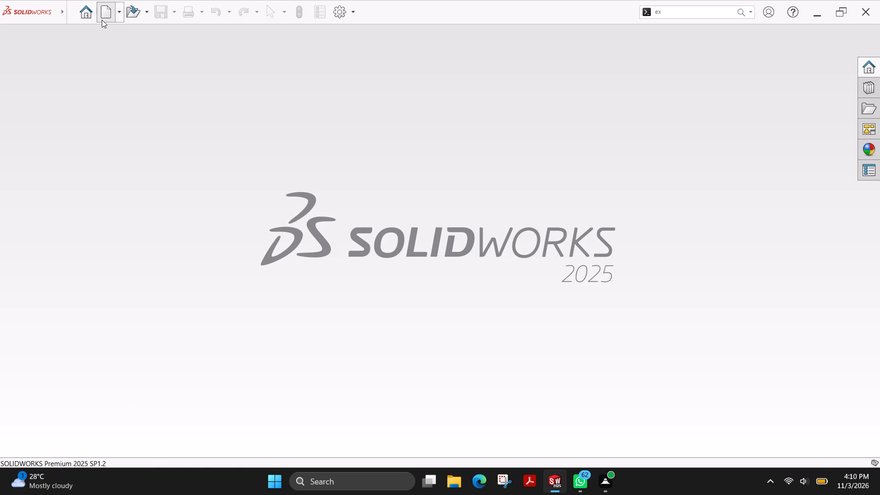
left_click(379, 358)
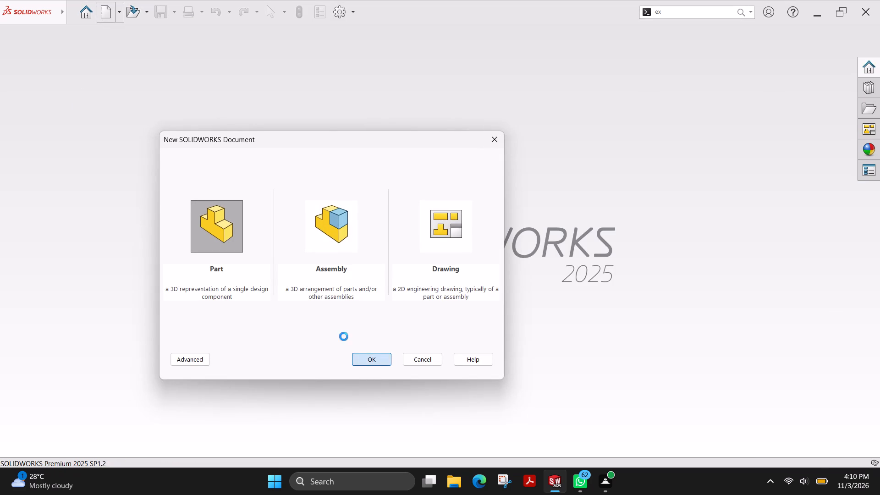
Sketch a circle centred on the origin on the Top Plane and set its diameter to 75 mm.
left_click(15, 46)
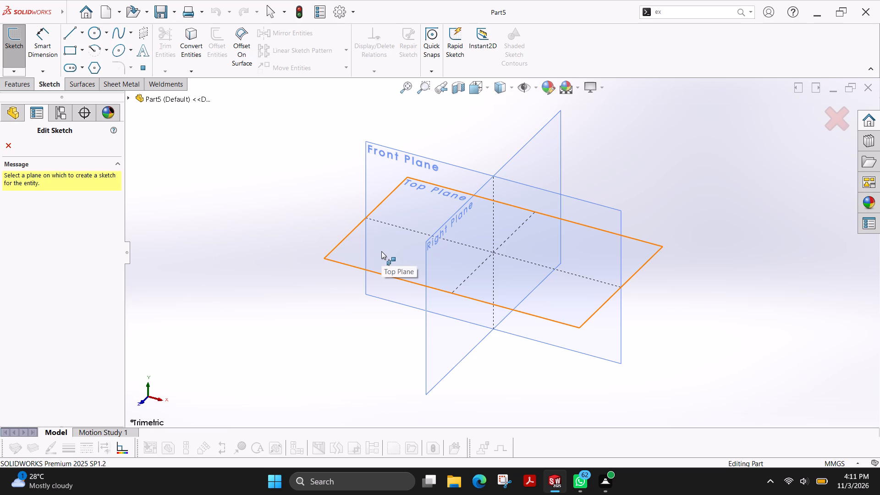
left_click(381, 251)
left_click(93, 35)
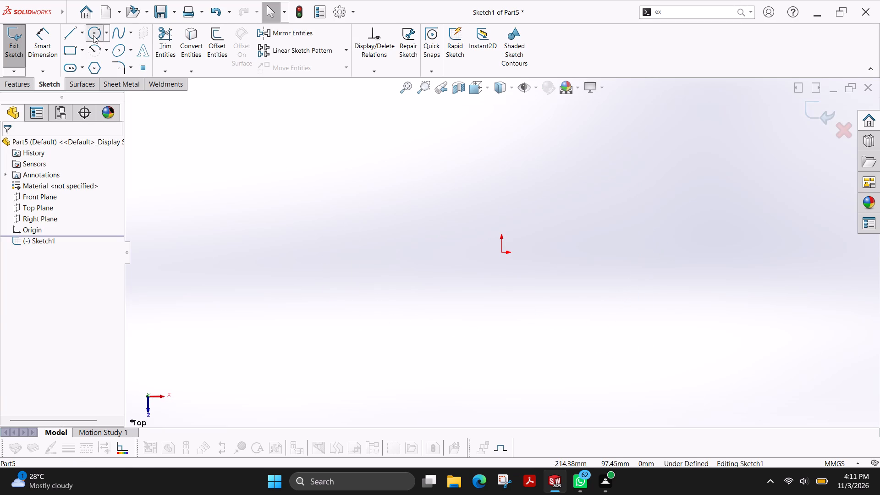
left_click(500, 252)
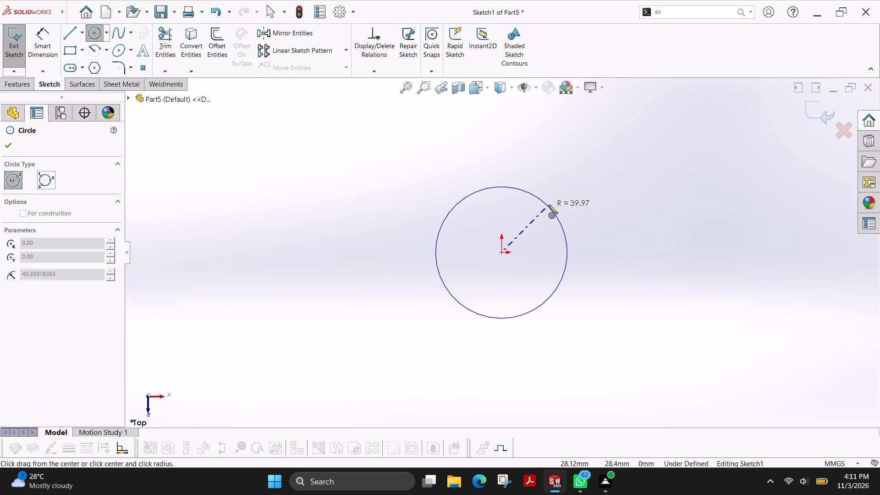
left_click(549, 204)
left_click(48, 53)
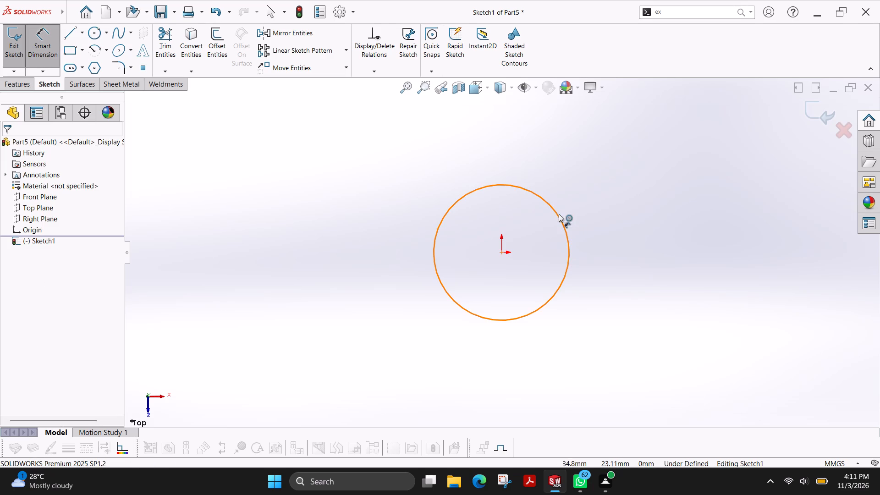
left_click(559, 214)
left_click(630, 163)
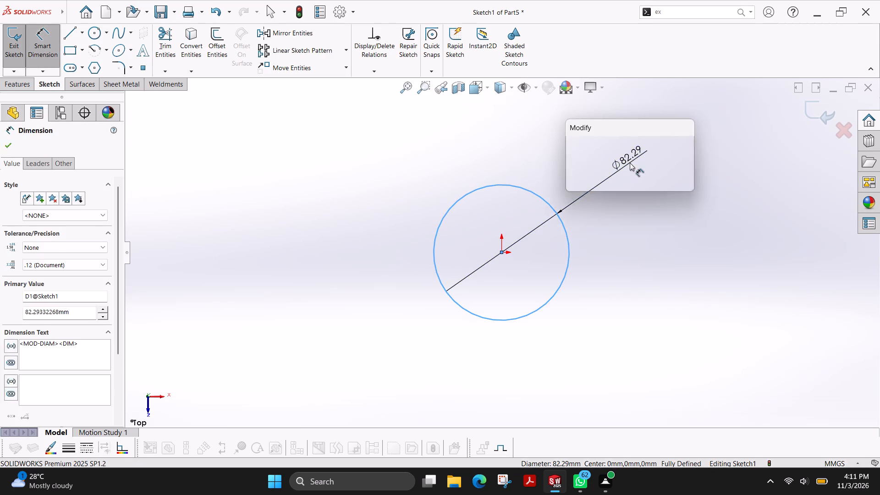
type("75")
key("Return")
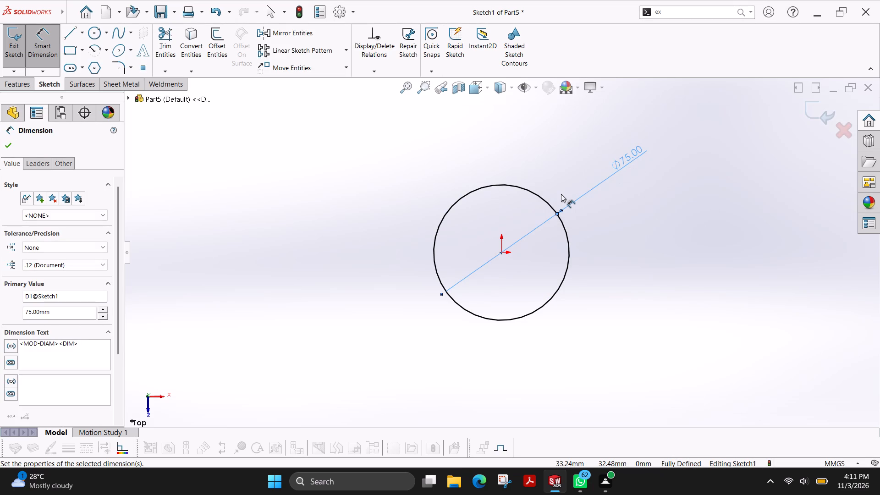
Extrude the 75 mm circle upward as a blind boss with a depth of 185-70 mm.
left_click(18, 89)
left_click(18, 48)
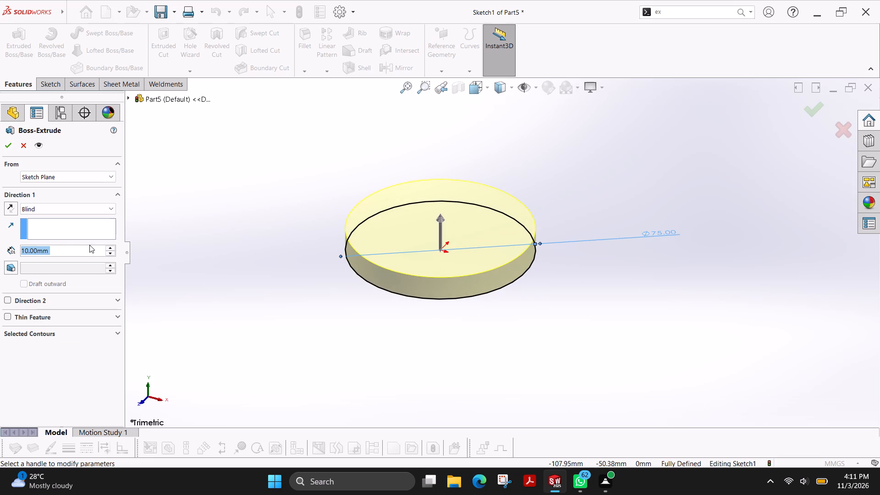
type("185-")
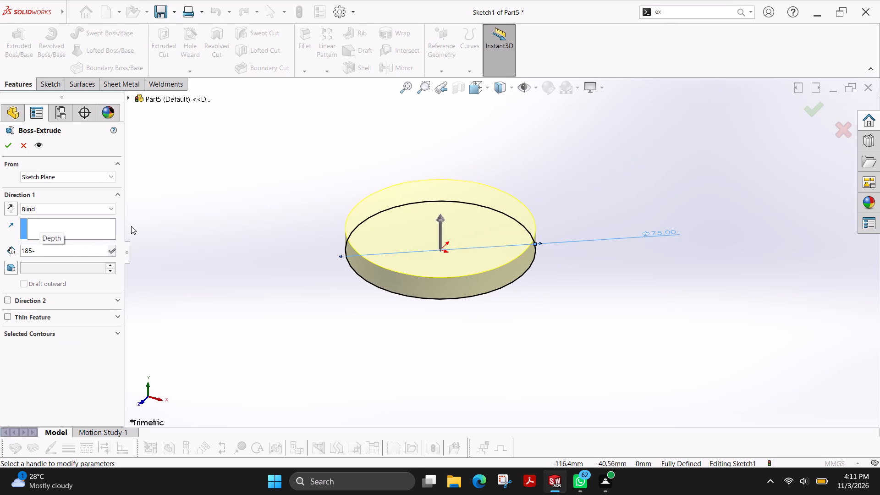
type("70")
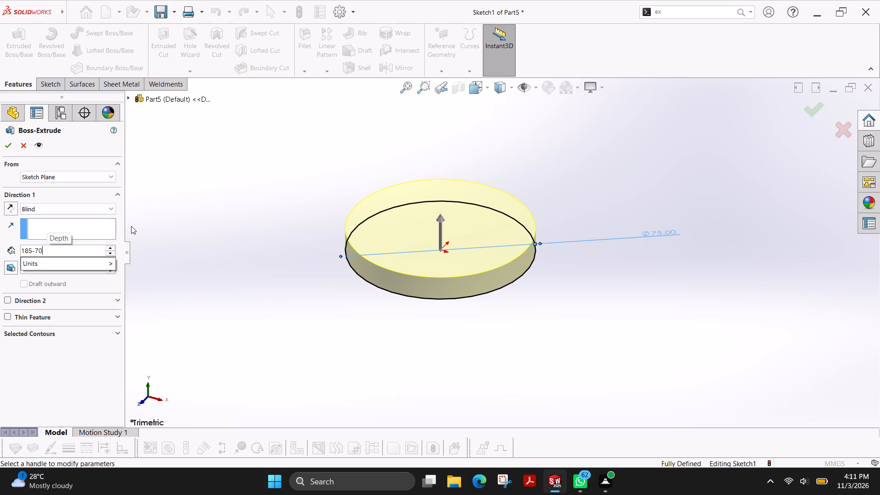
key("Return")
left_click(0, 147)
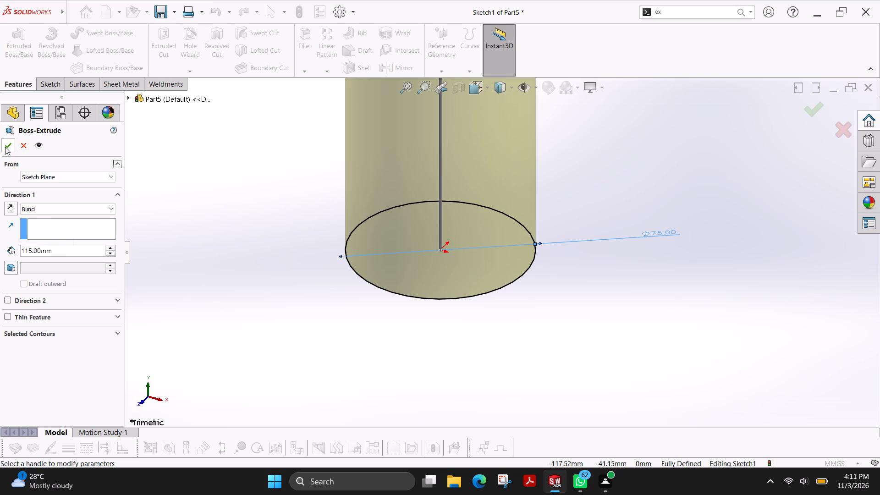
left_click(5, 147)
Sketch a circle centred on the origin on the cylinder's top face and set its diameter to 100 mm.
scroll(350, 228, "up", 3)
scroll(408, 193, "up", 3)
scroll(530, 173, "down", 1)
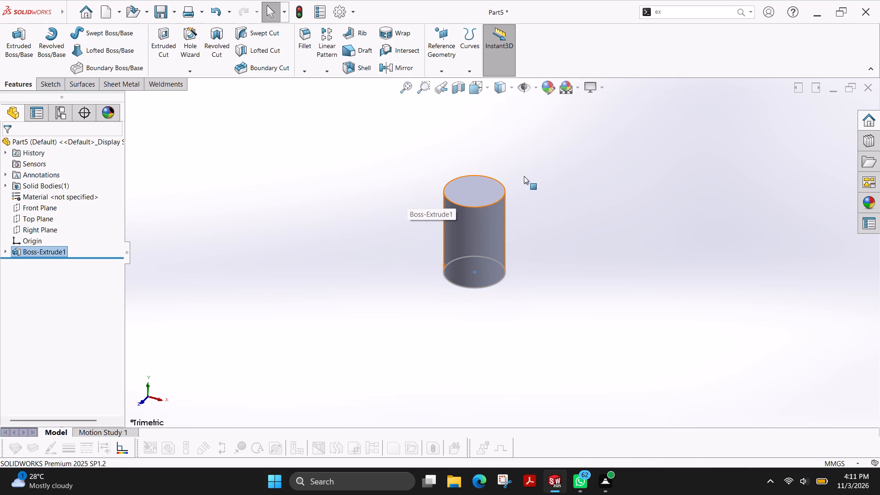
left_click(474, 193)
left_click(51, 86)
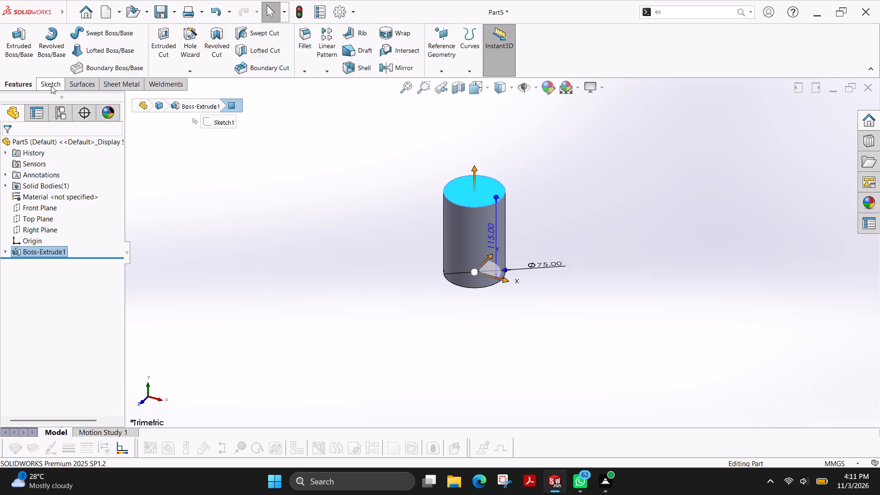
left_click(11, 40)
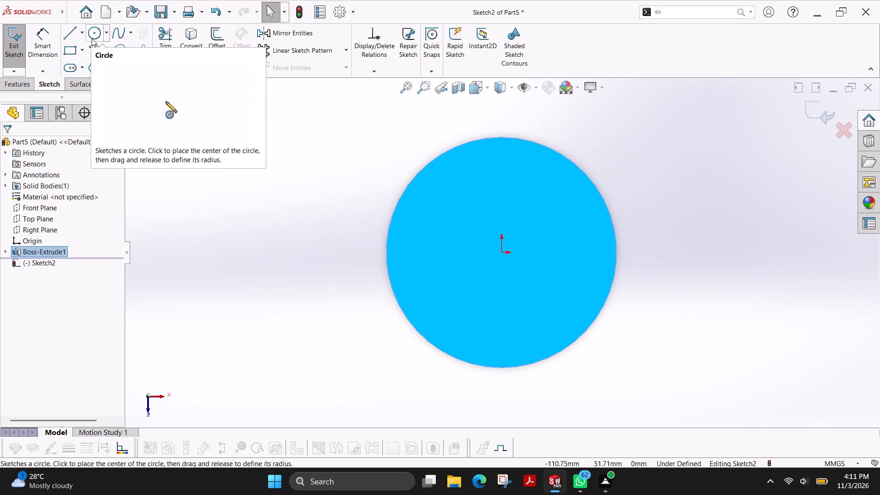
left_click(92, 38)
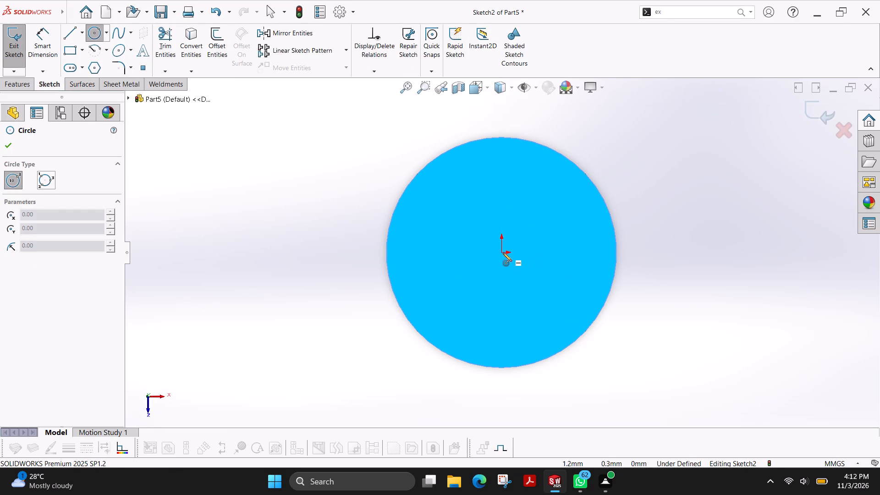
left_click(502, 253)
left_click(638, 155)
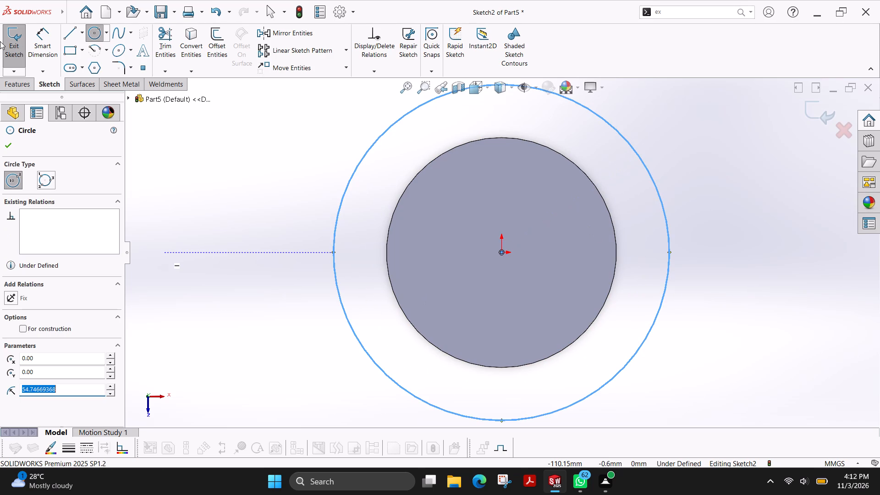
left_click(44, 54)
scroll(627, 253, "up", 2)
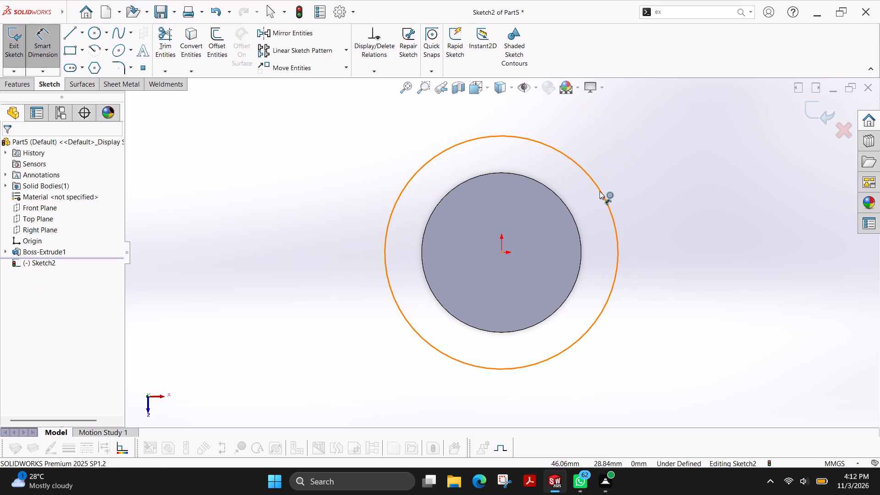
left_click(599, 191)
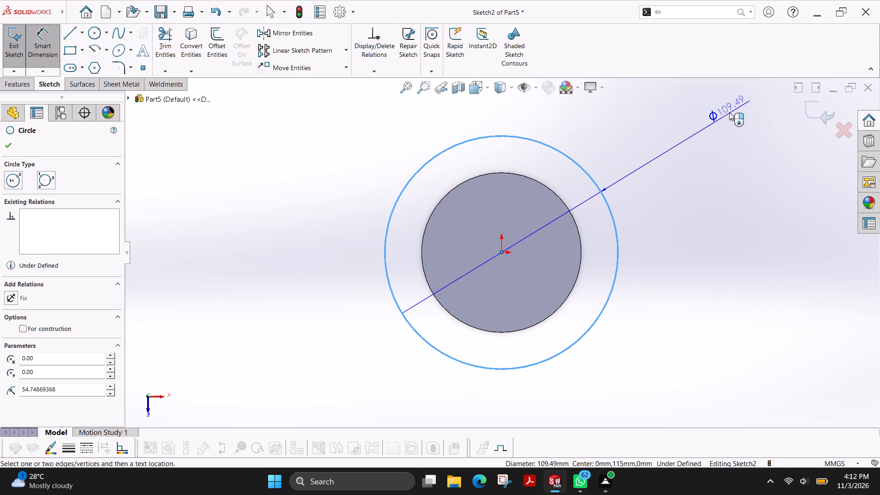
left_click(729, 112)
type("100")
key("Return")
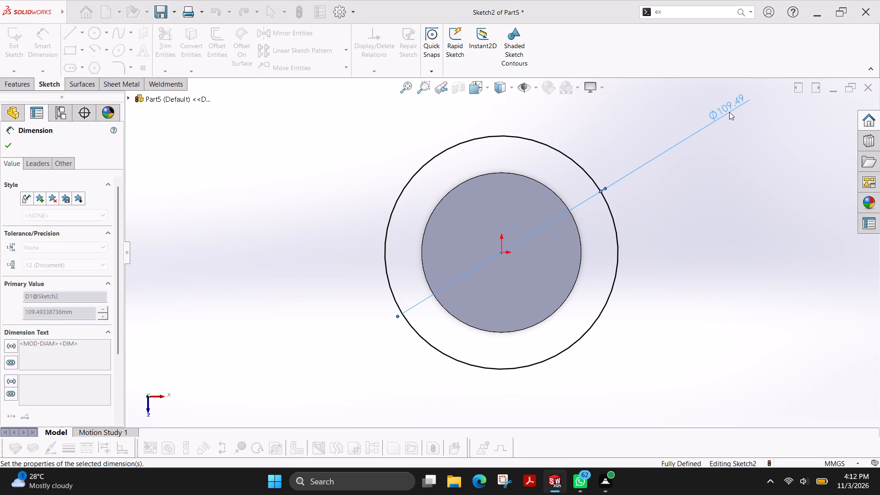
Extrude the 100 mm circle upward as a blind boss 70 mm deep, merged with the cylinder below.
left_click(21, 79)
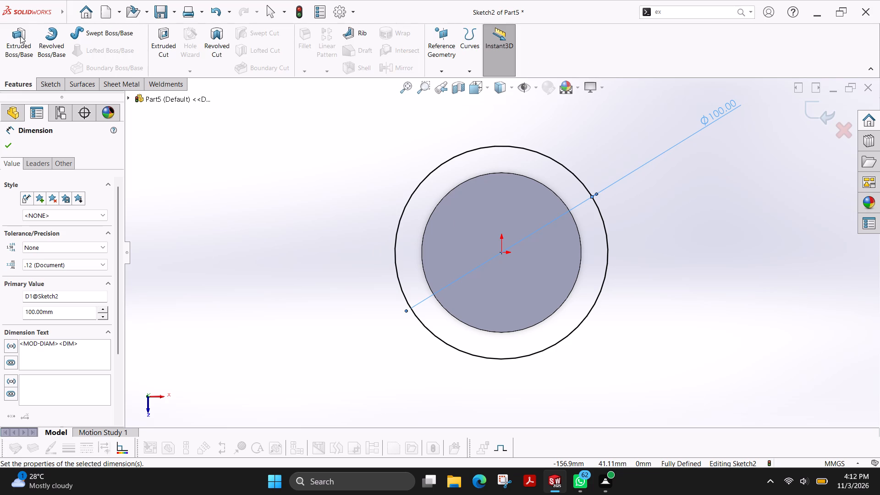
left_click(17, 38)
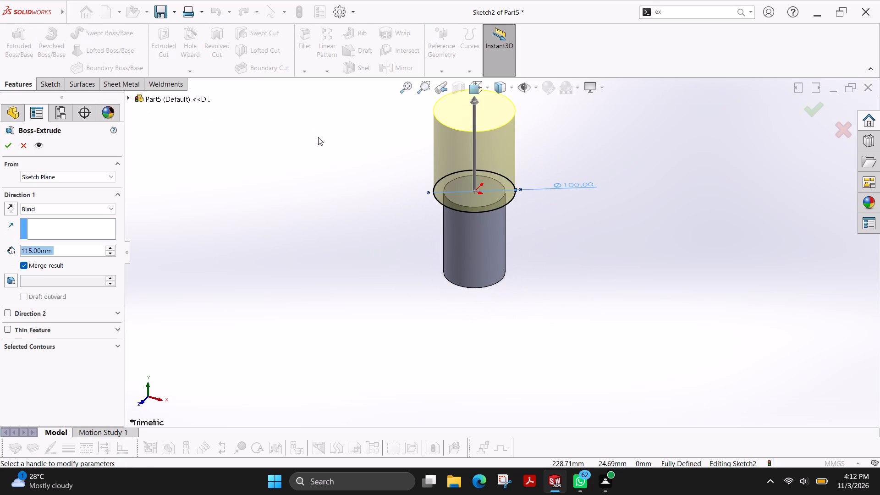
type("70")
key("Return")
left_click(8, 147)
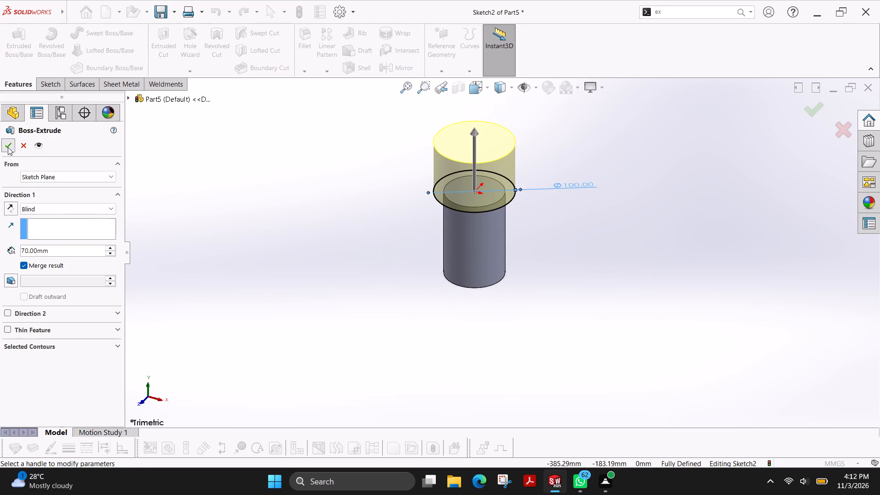
Sketch a horizontal line about 158 mm long across the 100 mm cylinder's top face, on the +Z side of the origin.
scroll(573, 230, "up", 2)
scroll(535, 207, "down", 3)
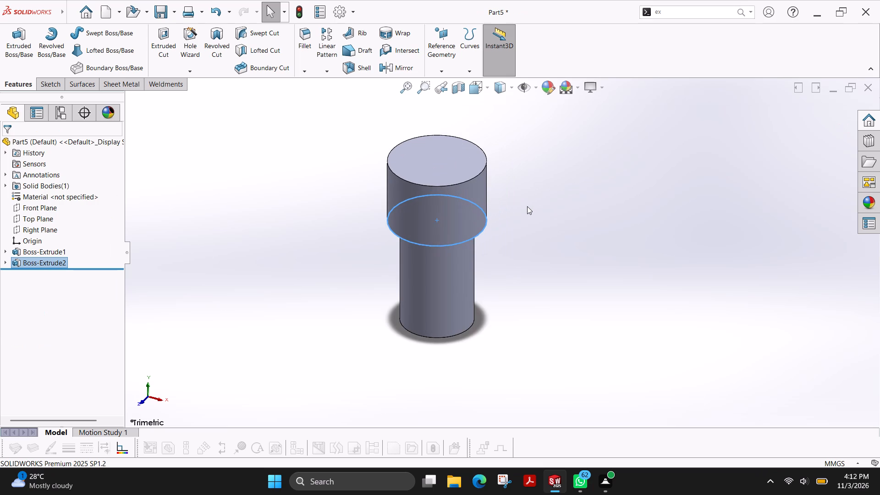
left_click(428, 153)
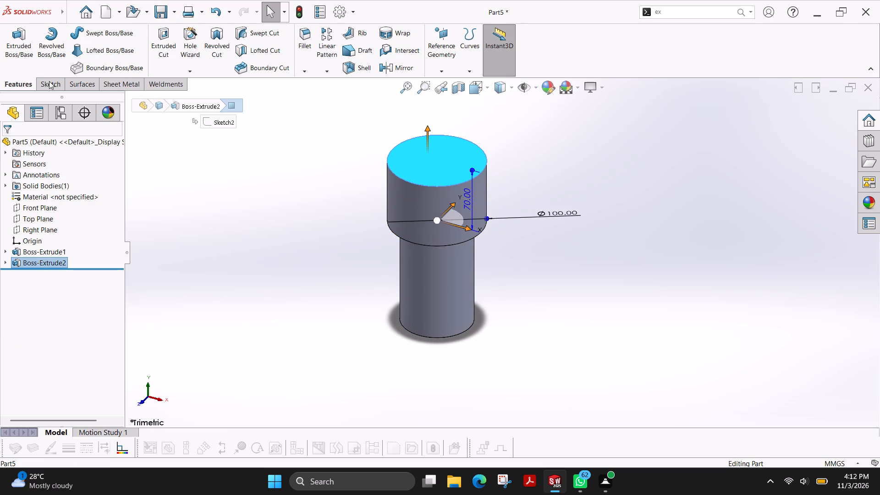
left_click(49, 81)
left_click(9, 45)
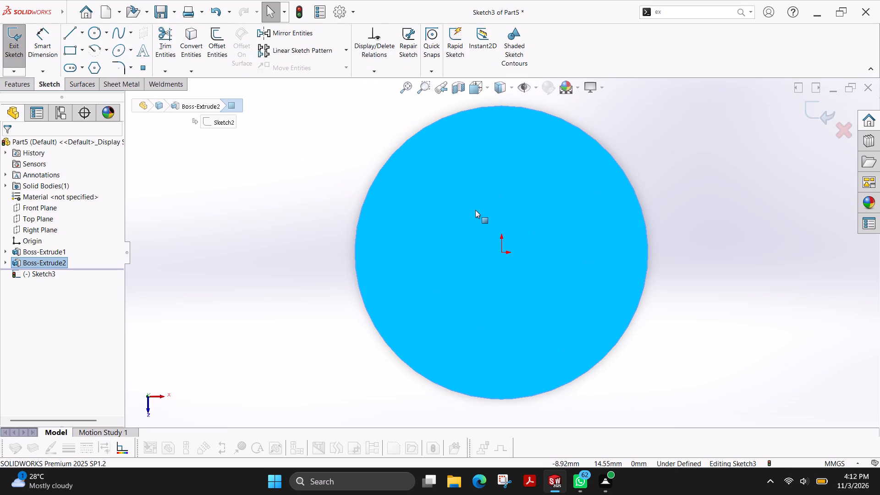
left_click(68, 38)
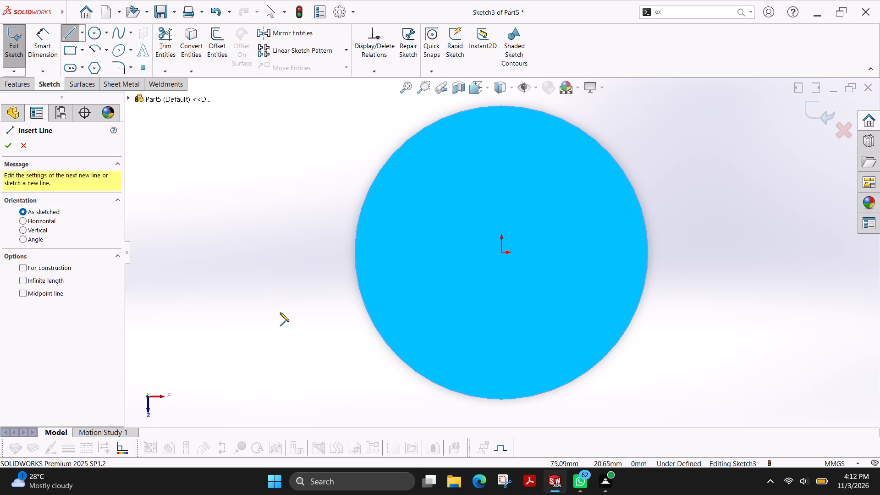
left_click(264, 310)
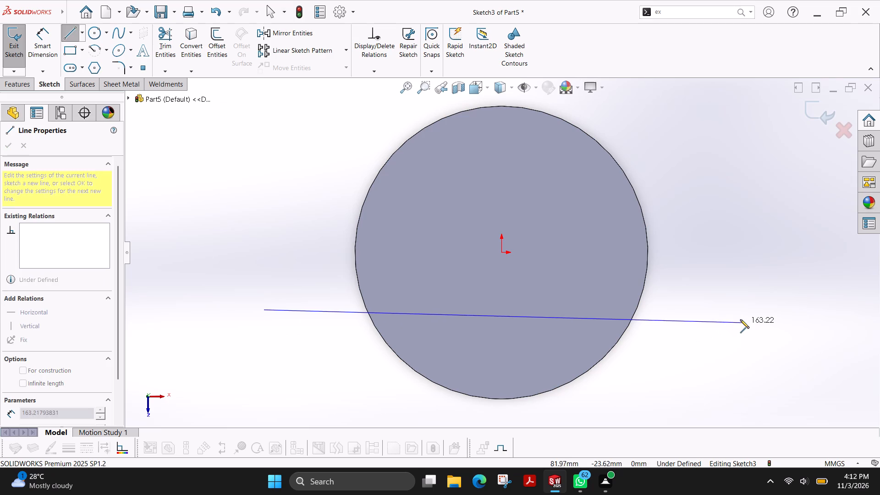
left_click(727, 308)
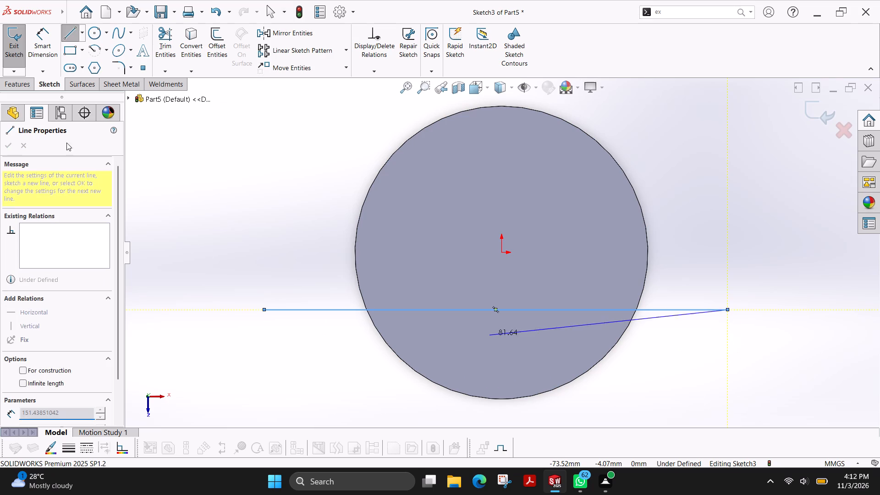
Dimension the distance from the origin to the horizontal line and set it to 19 mm.
left_click(34, 49)
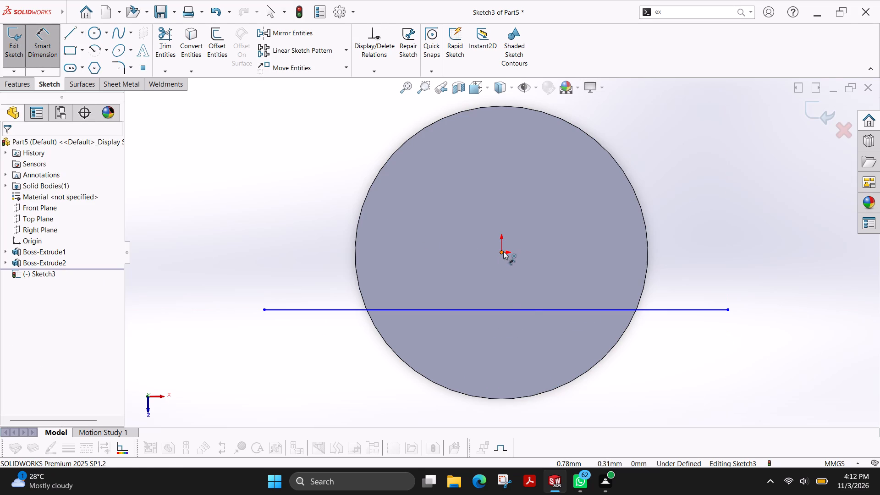
left_click(501, 252)
left_click(516, 312)
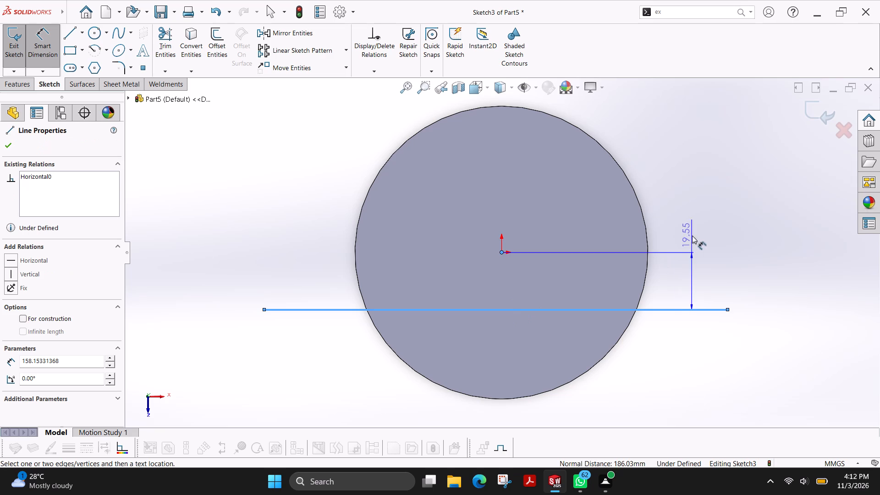
left_click(702, 211)
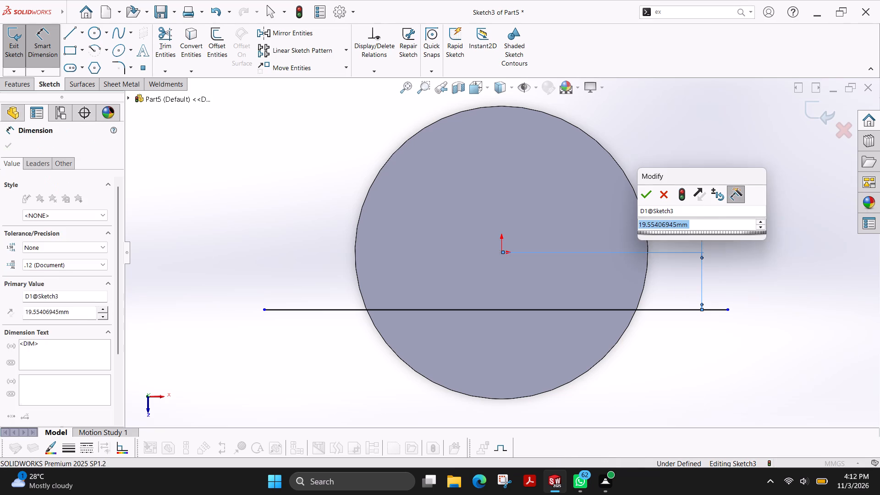
type("19")
key("Return")
Close the profile into a triangle with two angled lines joining the horizontal line's ends at a point beyond the cylinder's +Z edge.
scroll(357, 370, "up", 1)
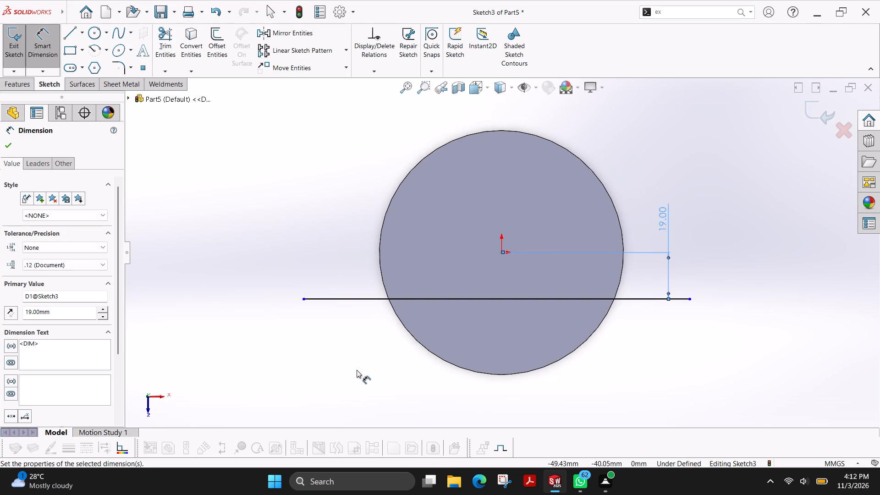
scroll(357, 370, "up", 1)
left_click(66, 34)
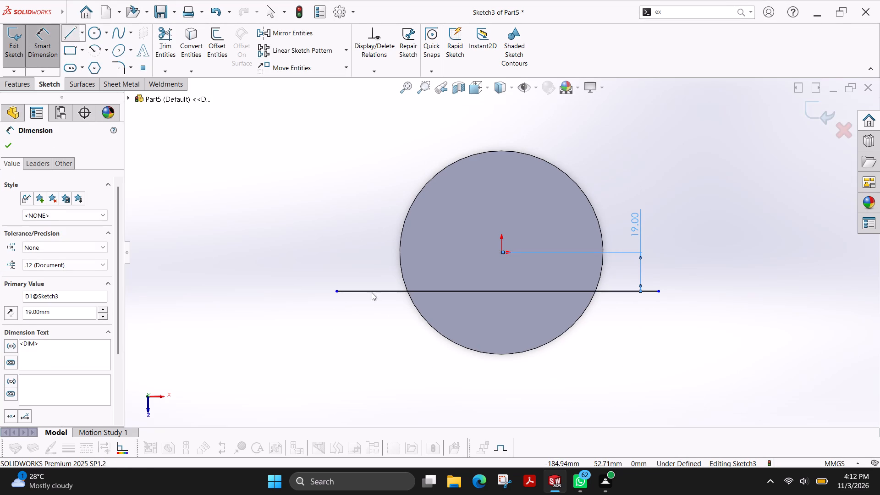
left_click(334, 292)
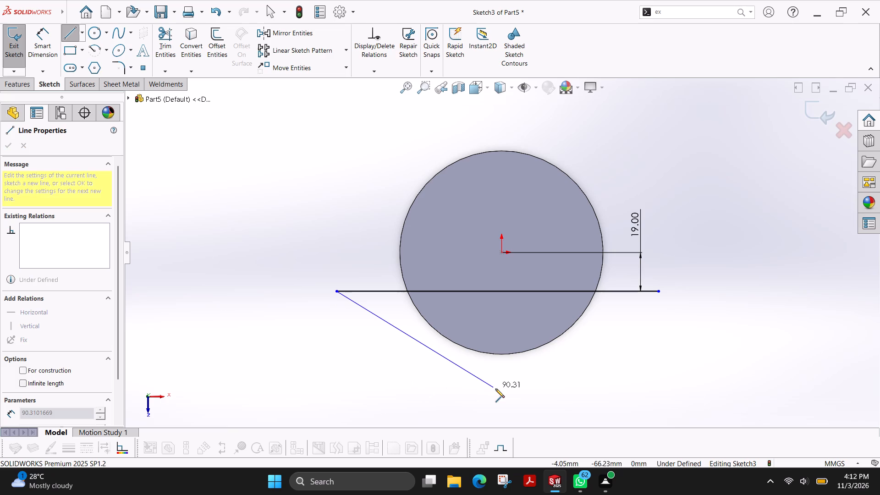
left_click(513, 393)
left_click(659, 291)
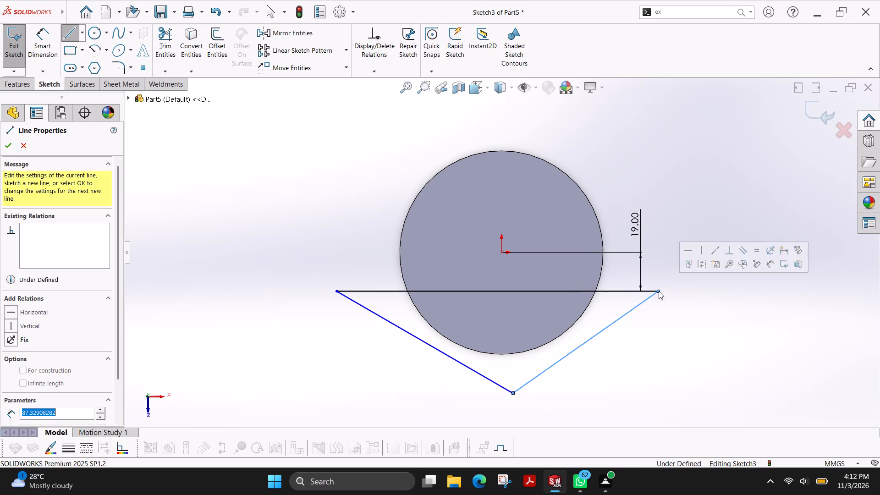
Cut-extrude the triangular profile downward as a blind cut 230 mm deep, forming a flat along both cylinders.
left_click(24, 87)
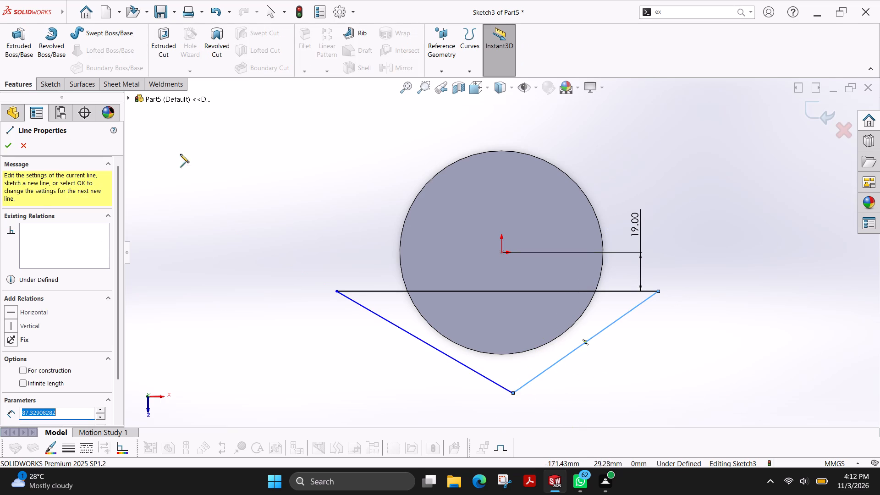
left_click(159, 52)
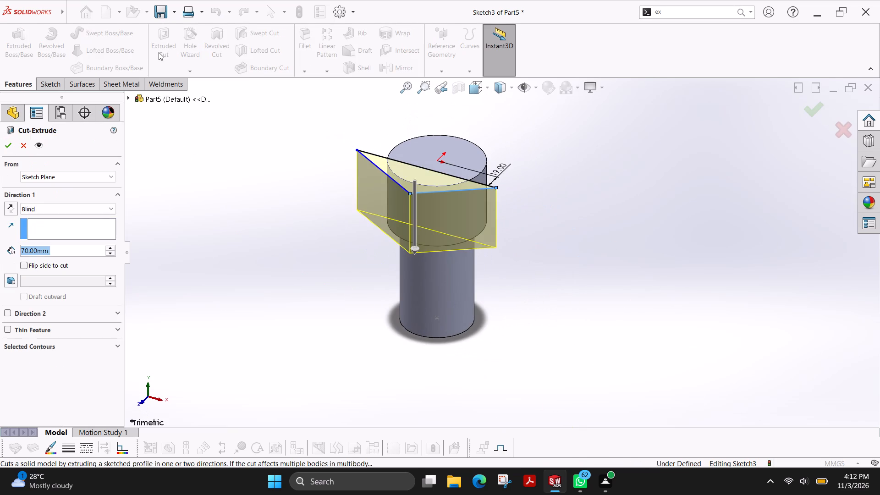
left_click(107, 248)
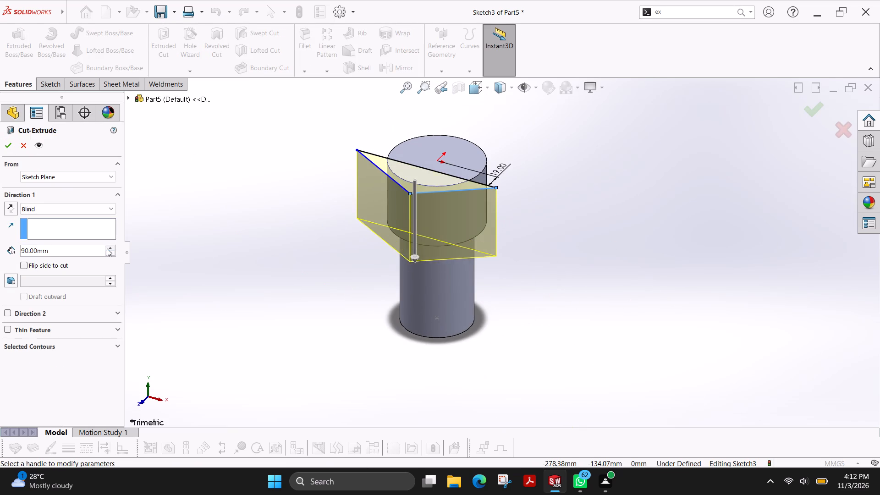
left_click(6, 148)
scroll(392, 238, "up", 1)
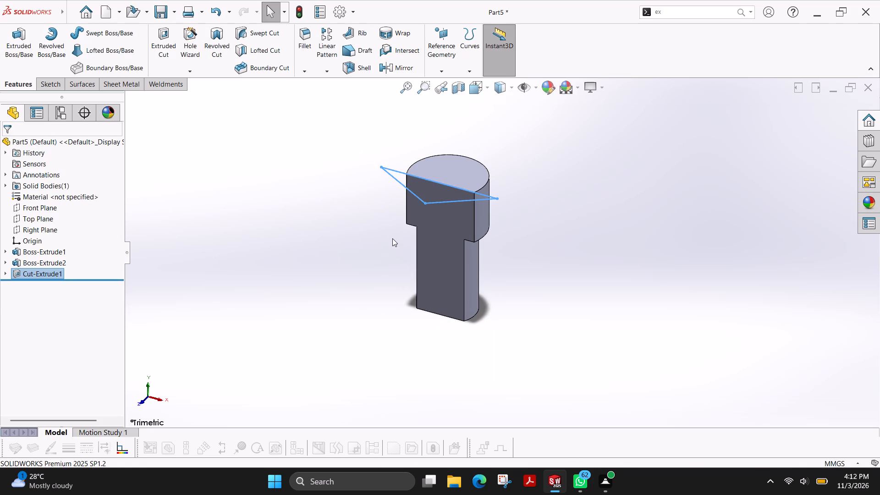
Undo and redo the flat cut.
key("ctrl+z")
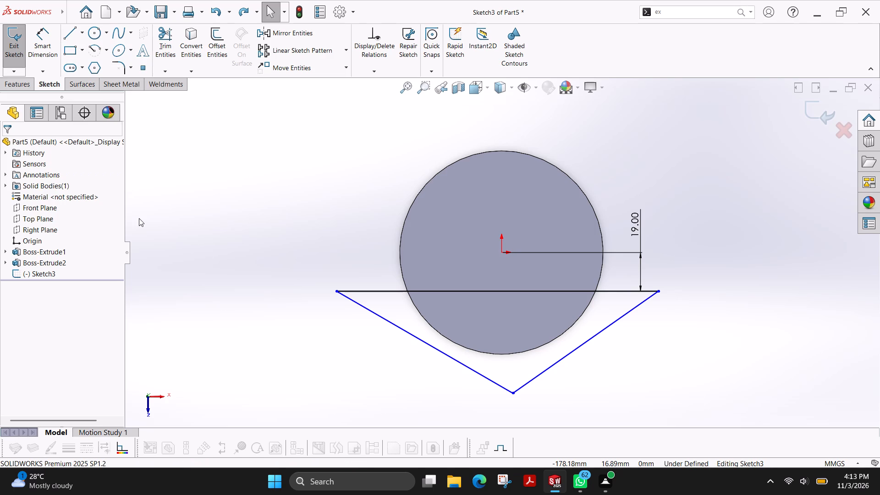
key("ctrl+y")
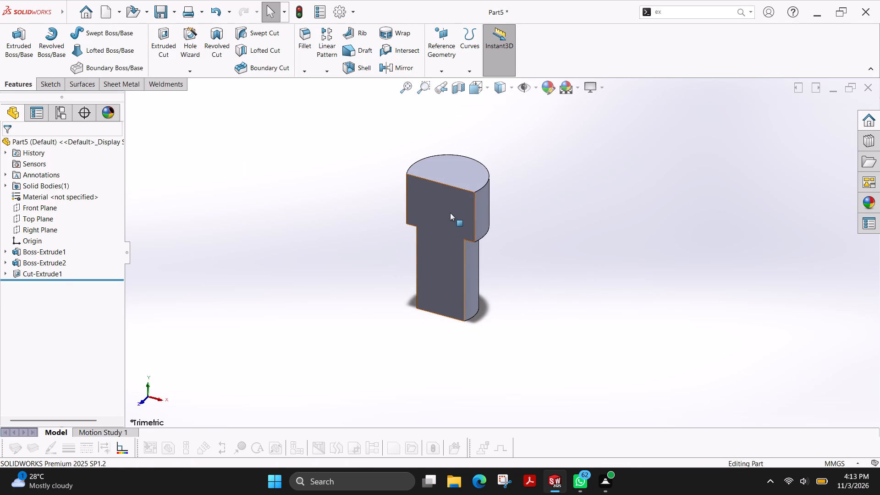
Start a sketch on the new flat face and draw a corner rectangle about 55 by 63 mm crossing the face's upper edge.
left_click(451, 210)
left_click(47, 84)
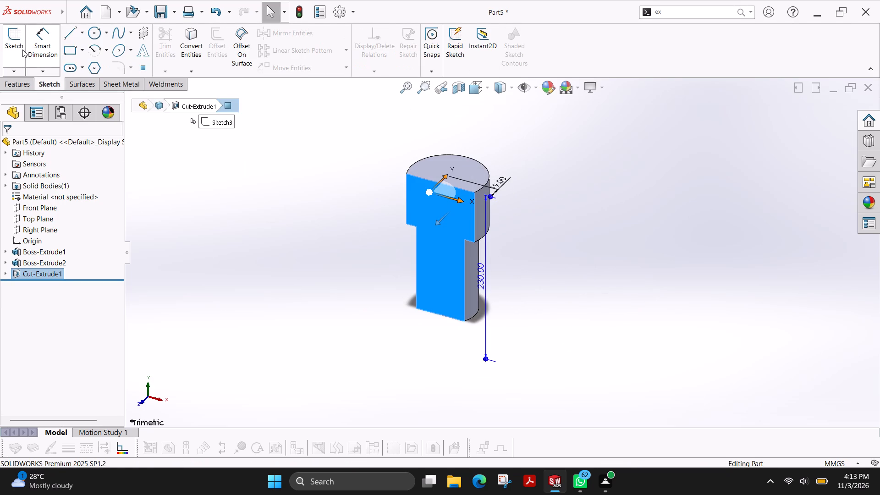
left_click(22, 49)
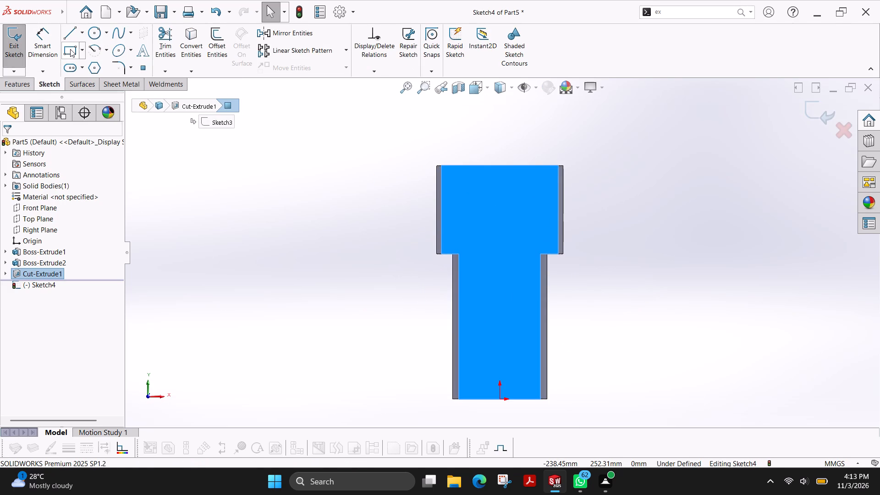
left_click(69, 49)
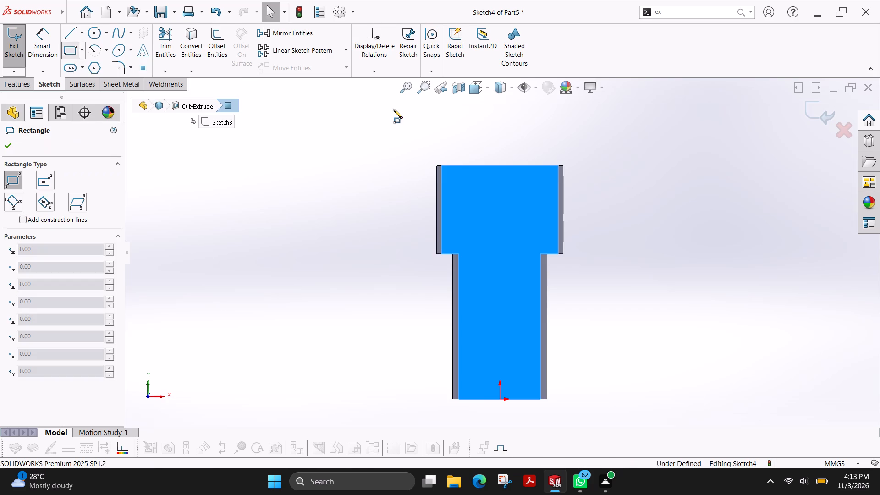
left_click(464, 144)
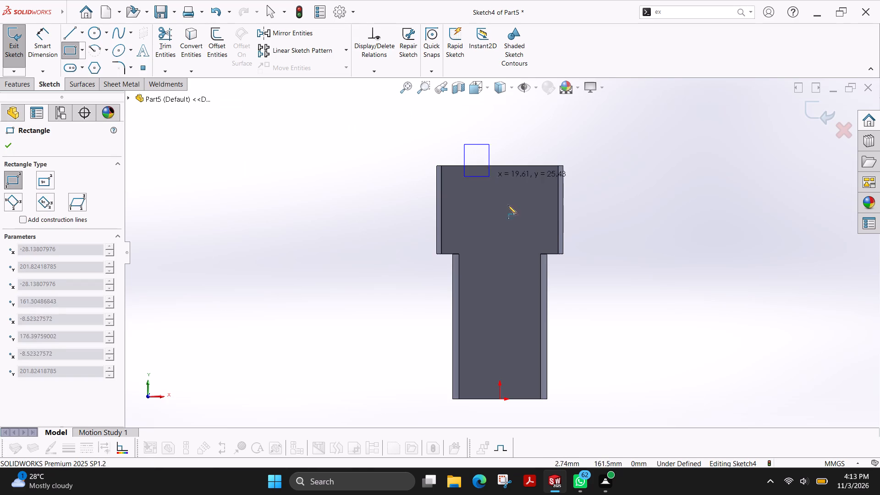
left_click(534, 224)
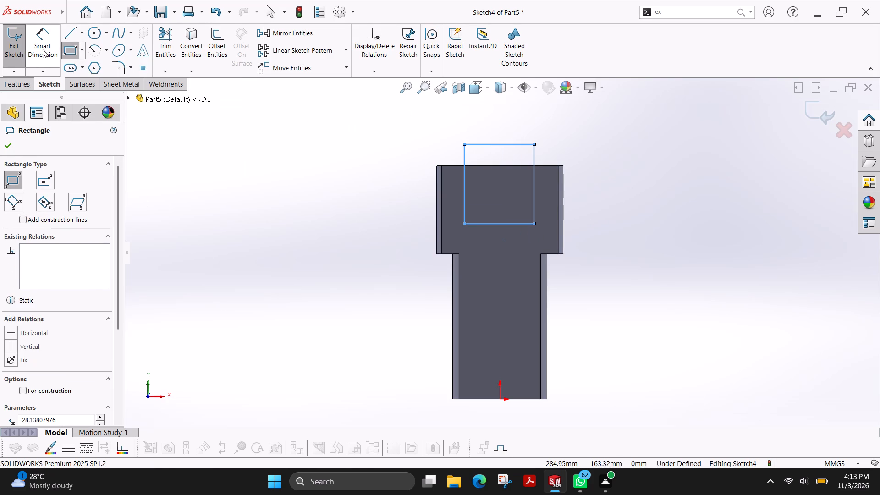
Dimension the rectangle's bottom edge and set its width to 50 mm.
left_click(49, 51)
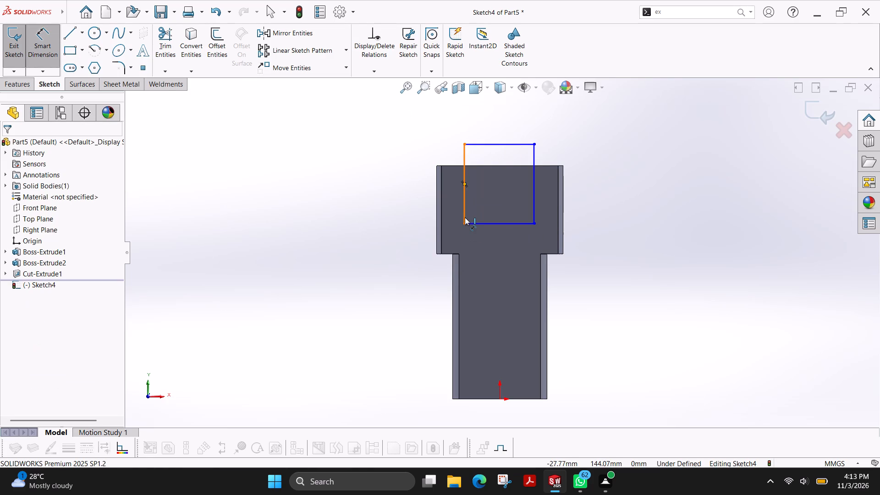
left_click(505, 225)
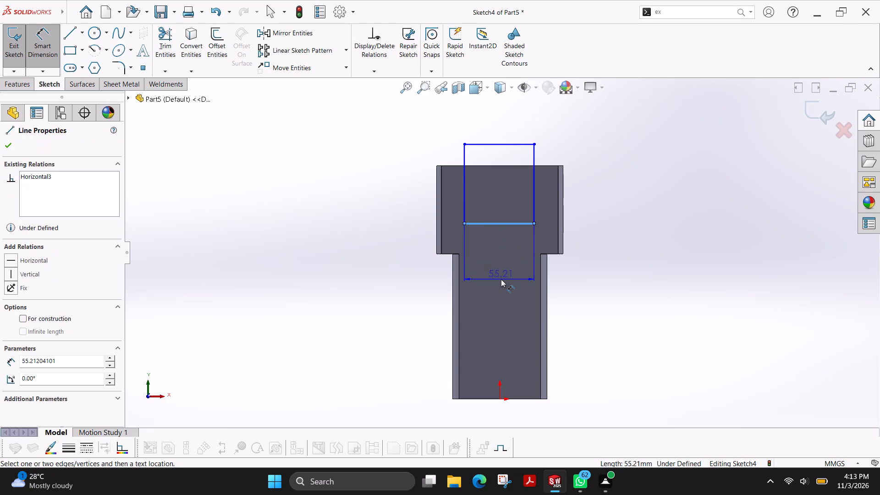
left_click(501, 279)
type("50")
key("Return")
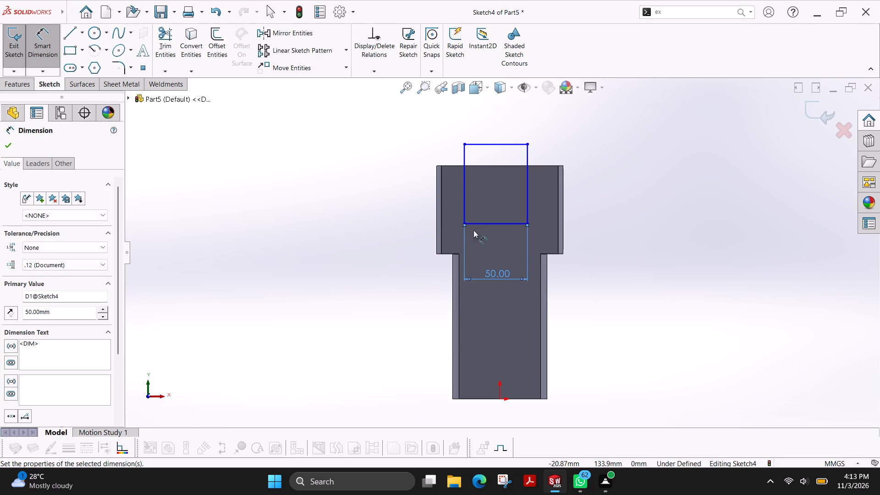
Dimension the distance from the flat face's upper edge to the rectangle's bottom edge and set it to 48 mm.
scroll(503, 226, "up", 1)
scroll(503, 226, "down", 2)
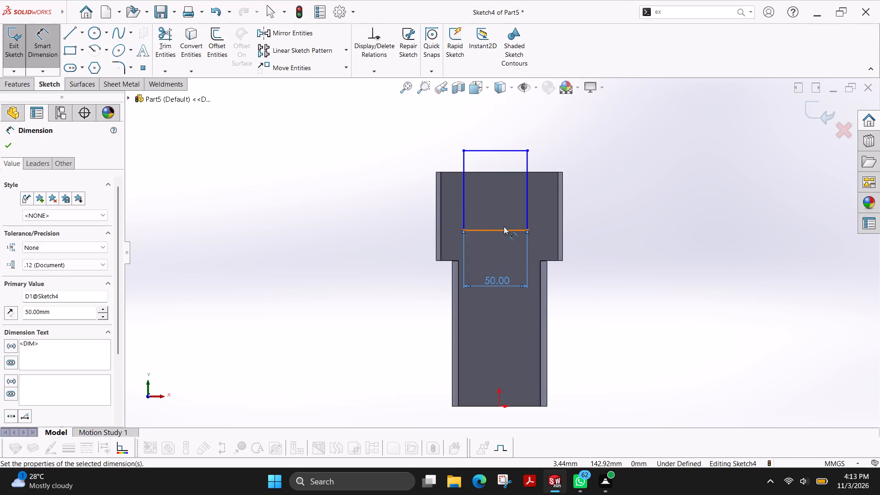
left_click(549, 163)
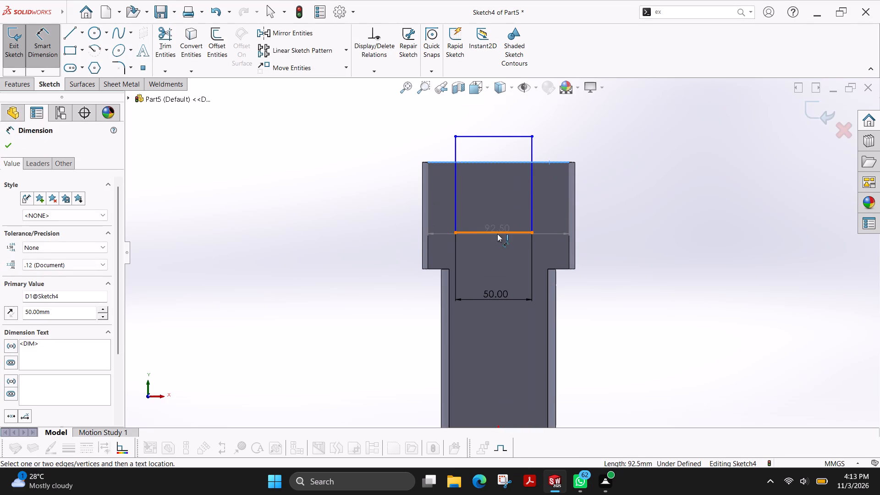
left_click(499, 234)
left_click(638, 206)
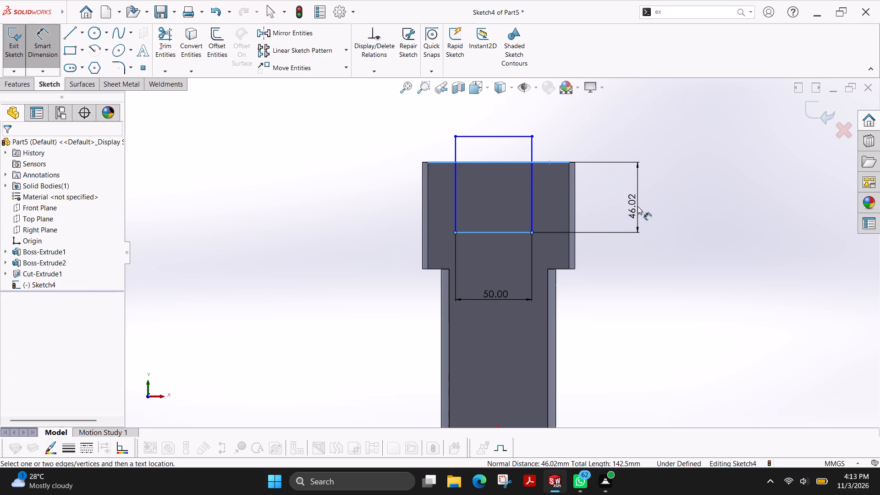
type("48")
key("Return")
Centre the rectangle by setting the distance from its left vertical edge to the origin to 25 mm.
scroll(509, 348, "up", 2)
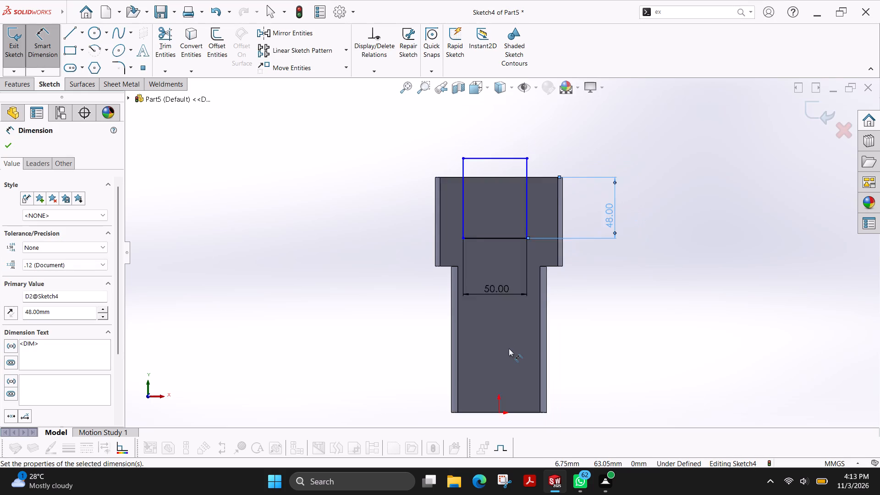
scroll(509, 348, "up", 1)
left_click(474, 214)
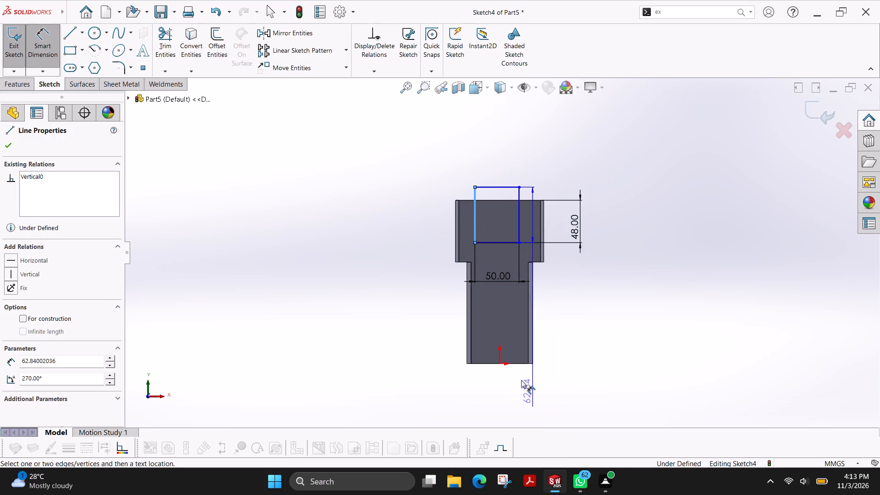
left_click(499, 363)
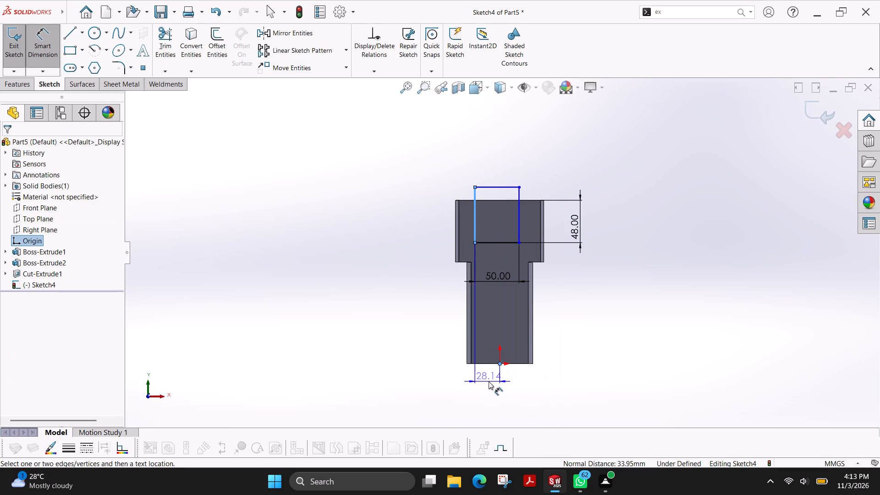
left_click(488, 385)
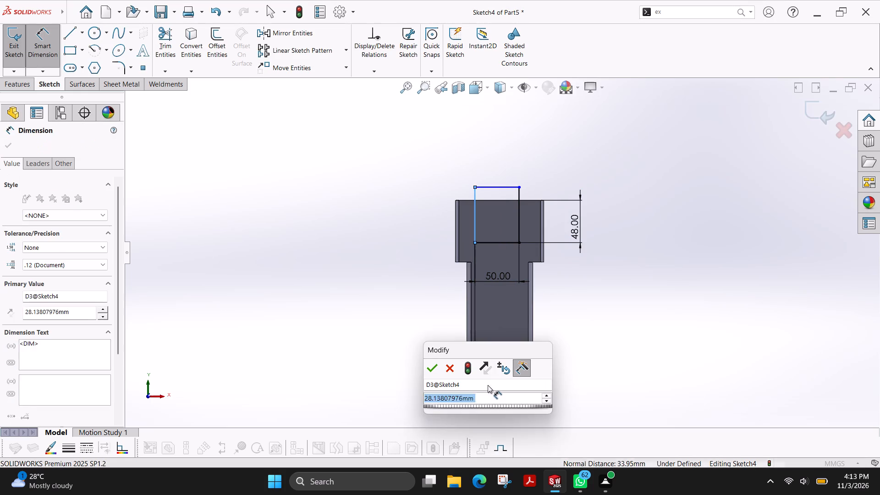
type("25")
key("Return")
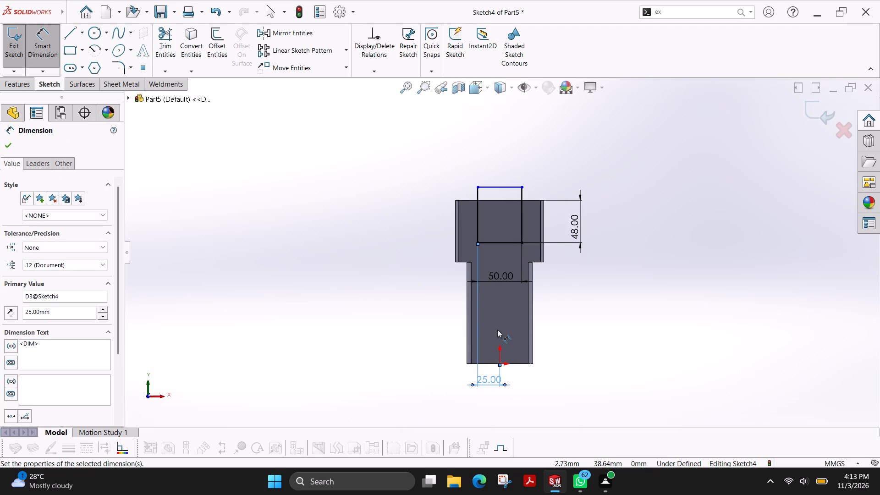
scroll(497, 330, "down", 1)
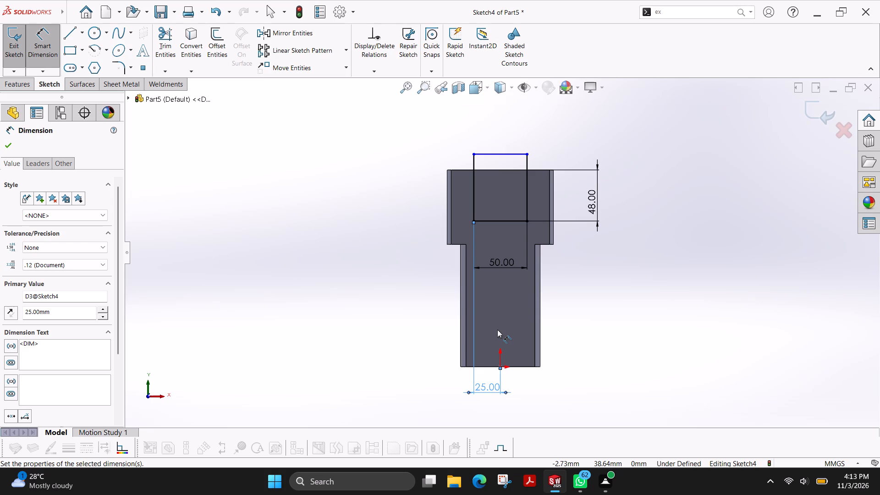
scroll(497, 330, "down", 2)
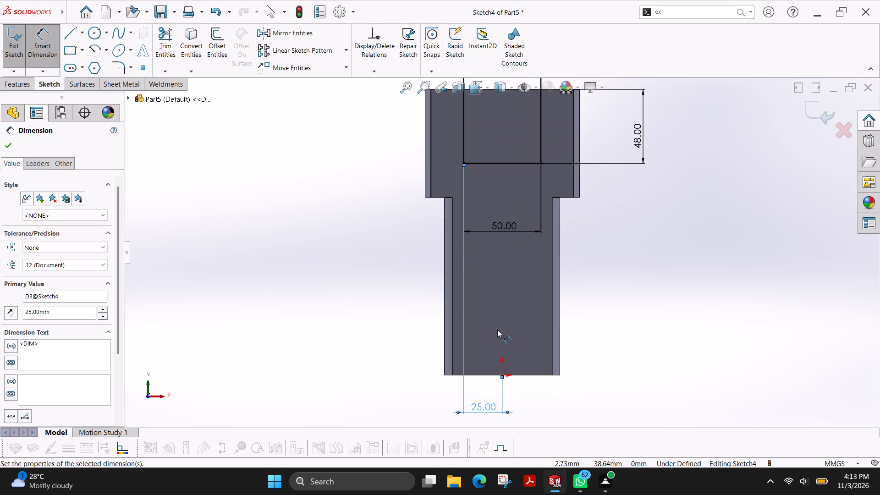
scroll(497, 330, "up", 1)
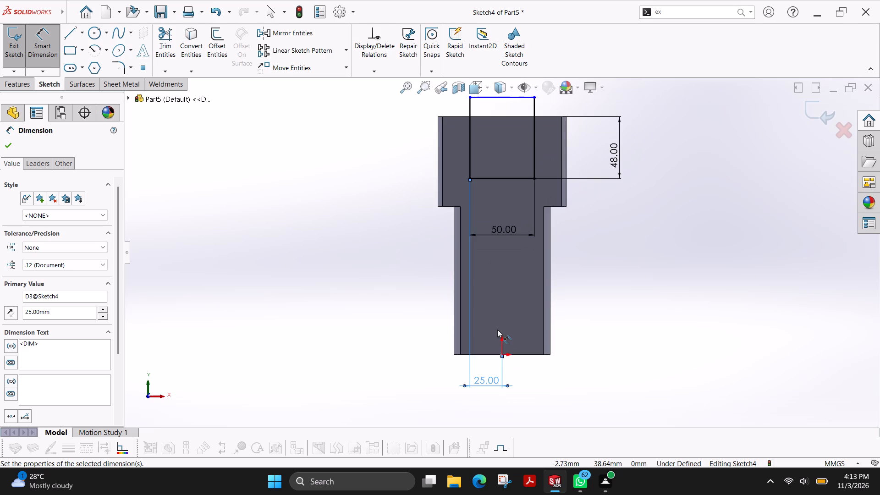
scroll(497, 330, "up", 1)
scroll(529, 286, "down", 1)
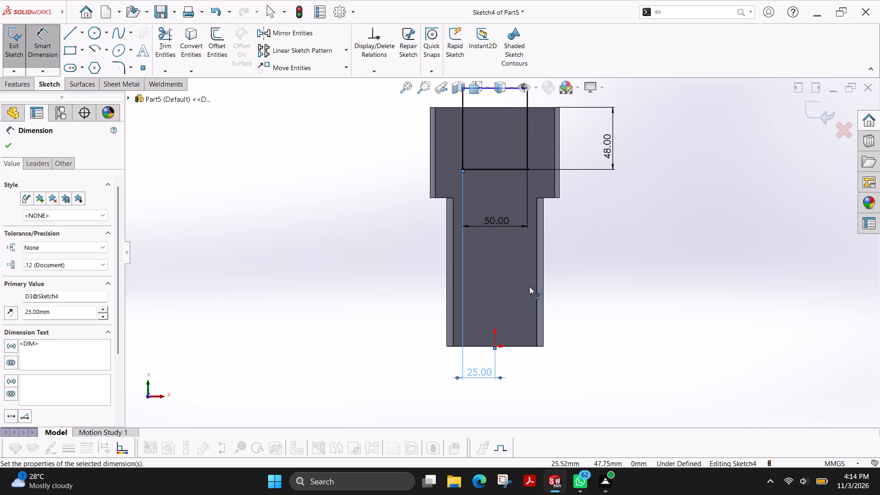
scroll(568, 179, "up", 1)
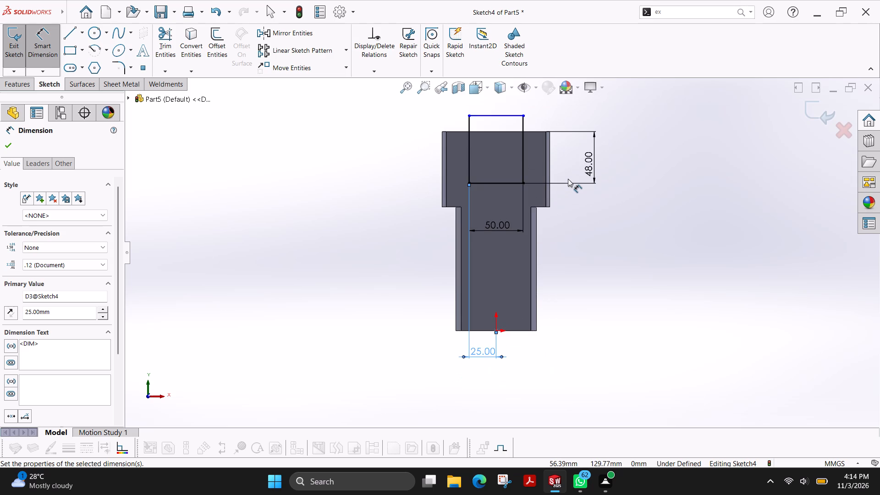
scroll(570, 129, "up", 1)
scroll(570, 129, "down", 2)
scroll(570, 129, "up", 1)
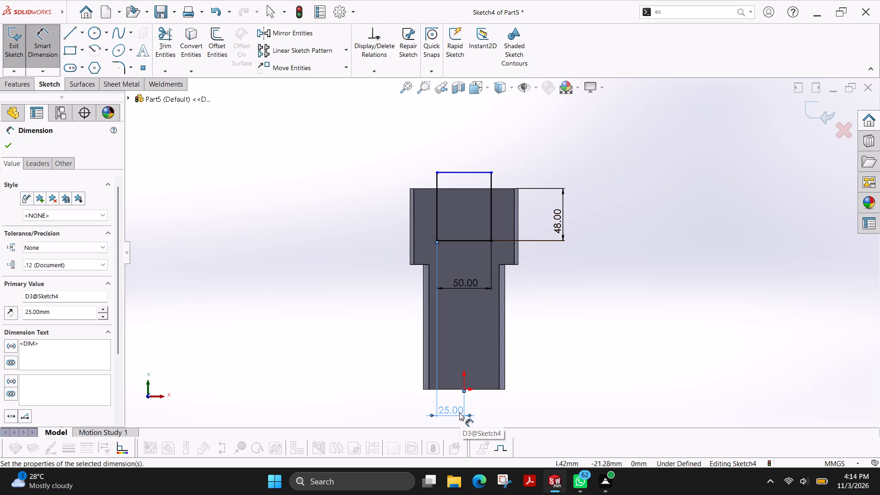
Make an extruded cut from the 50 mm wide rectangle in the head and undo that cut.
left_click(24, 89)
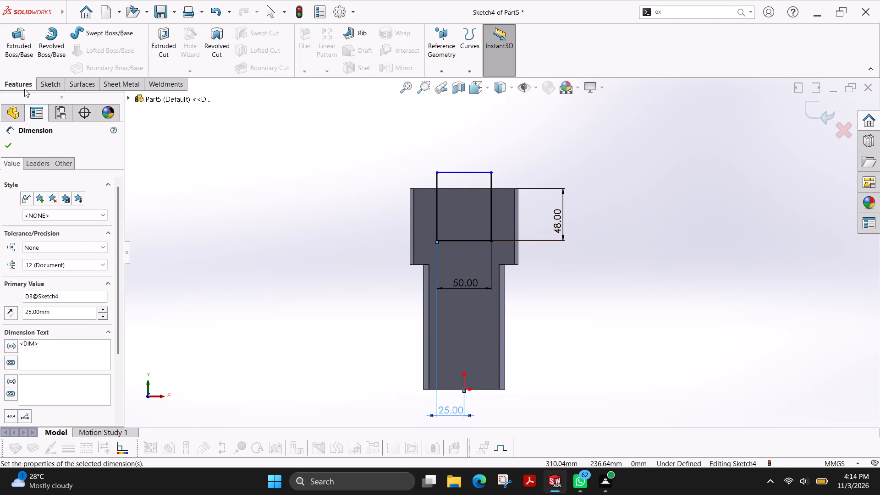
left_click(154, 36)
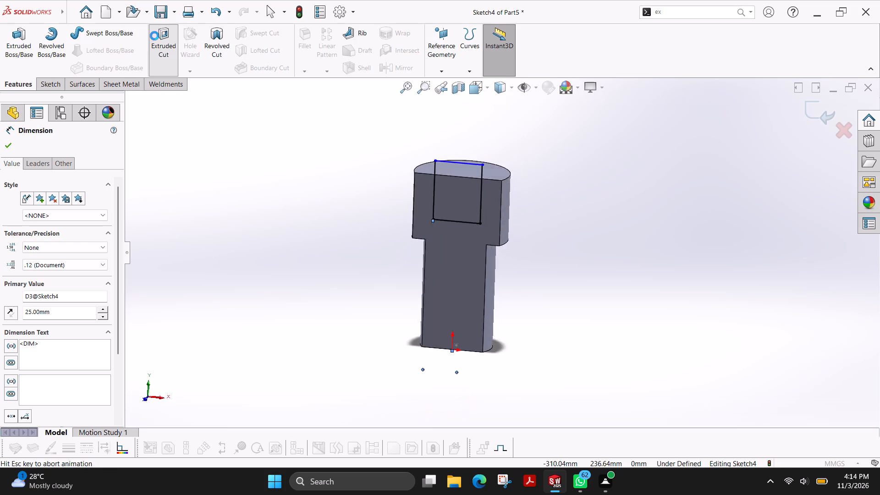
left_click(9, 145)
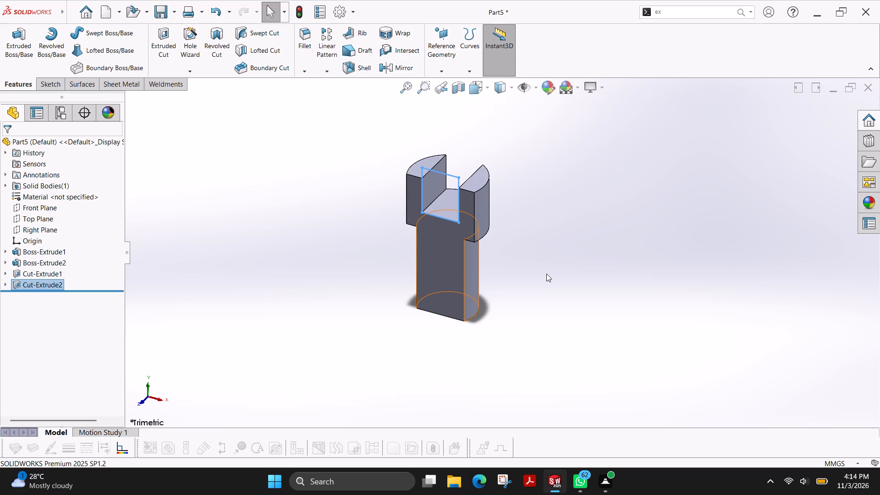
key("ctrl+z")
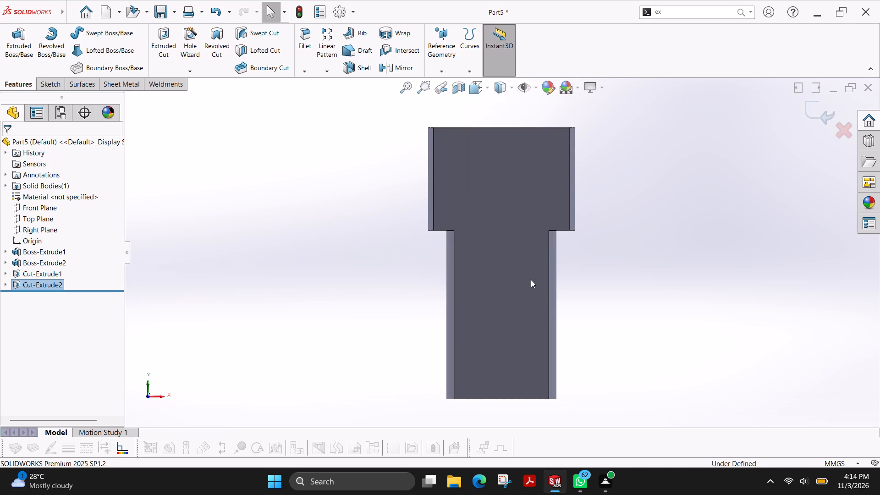
Draw a corner rectangle about 75 by 39 mm across the full width of the shank's lower end in the same sketch.
scroll(511, 376, "down", 1)
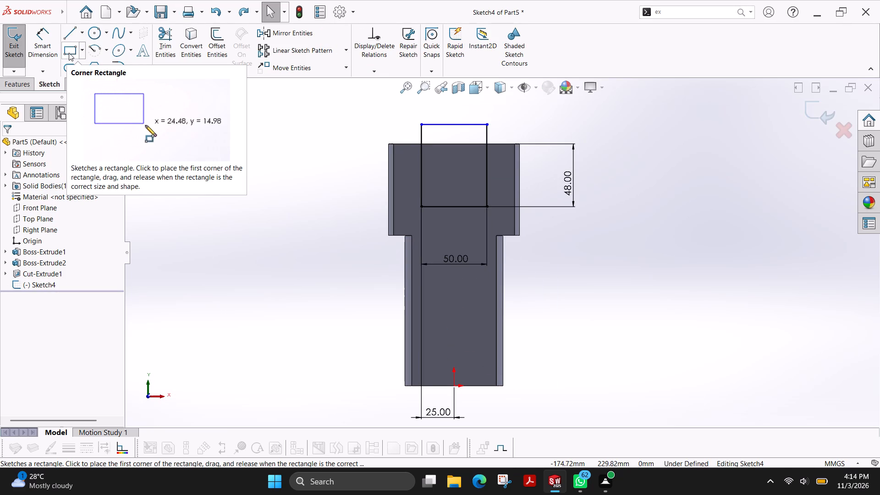
left_click(504, 385)
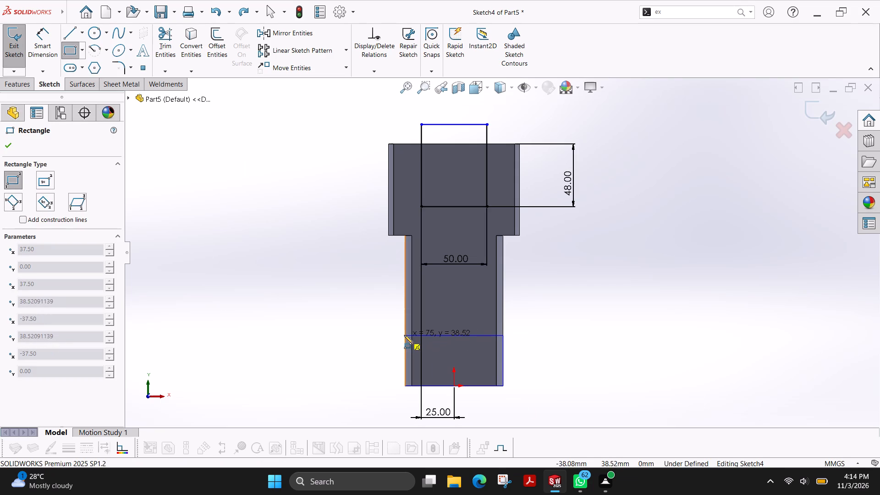
left_click(404, 335)
Dimension the lower rectangle's vertical side and set its height to 40 mm.
left_click(49, 53)
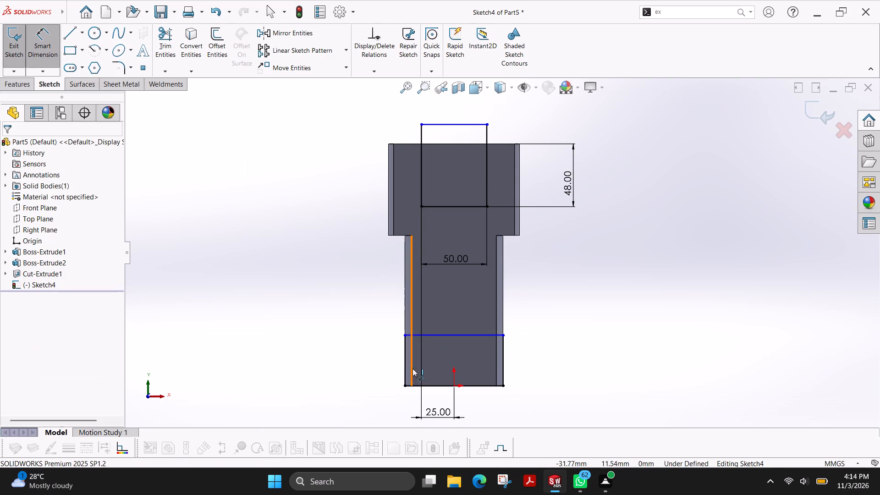
left_click(404, 360)
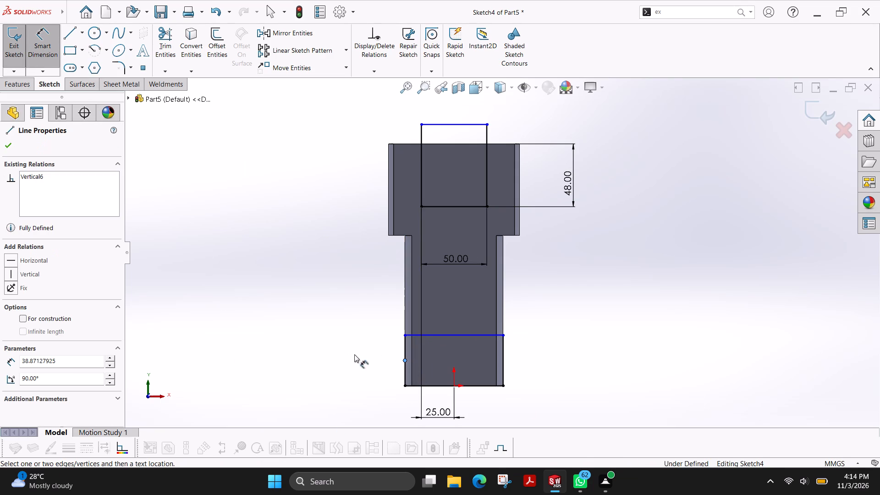
left_click(407, 344)
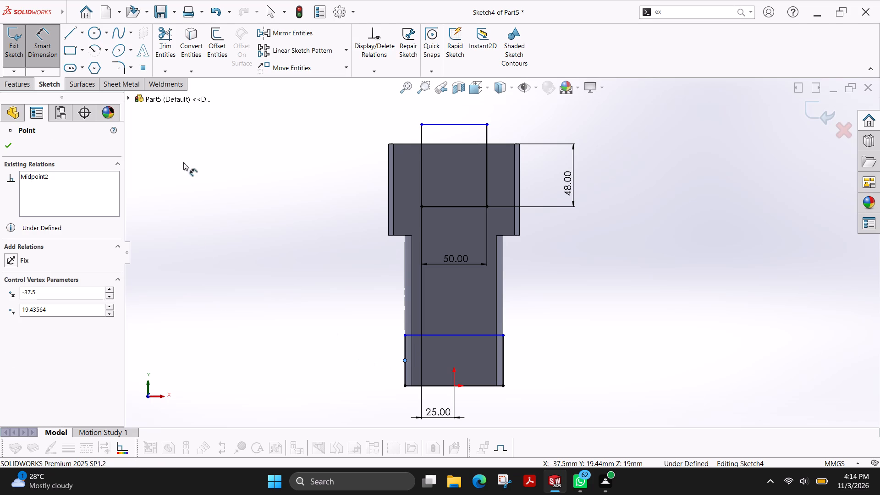
key("Escape")
key("Escape")
left_click(44, 54)
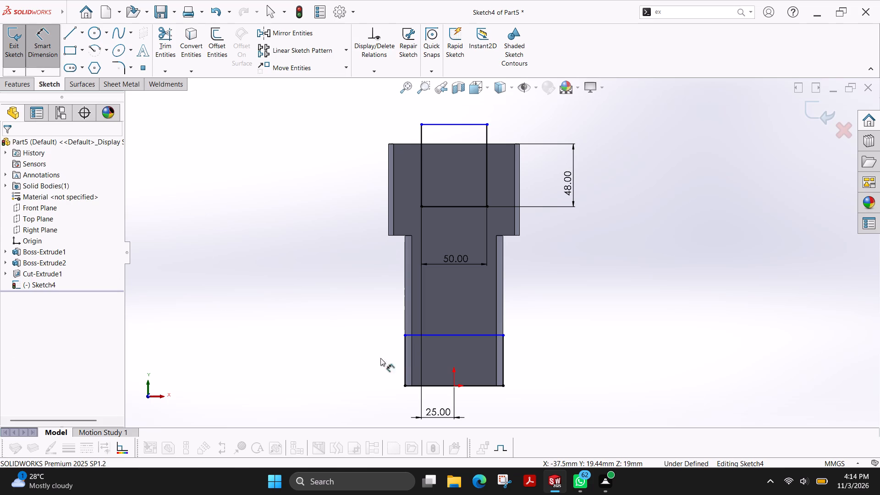
left_click(405, 351)
left_click(359, 357)
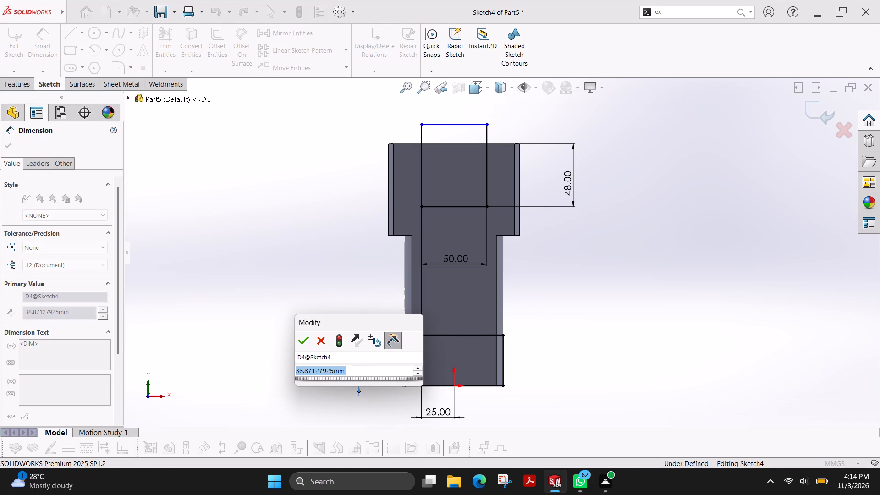
type("40")
key("Return")
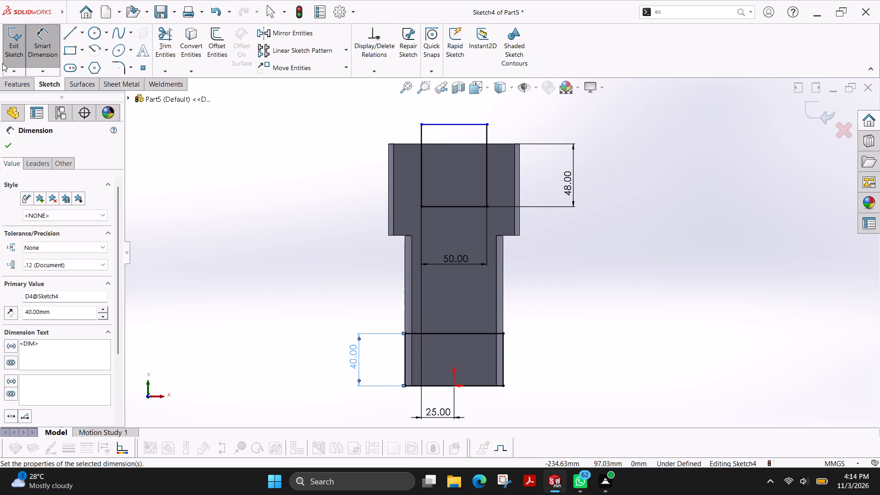
Sketch a circle of about 11.4 mm radius vertically above the origin, between the lower and upper rectangles.
left_click(95, 31)
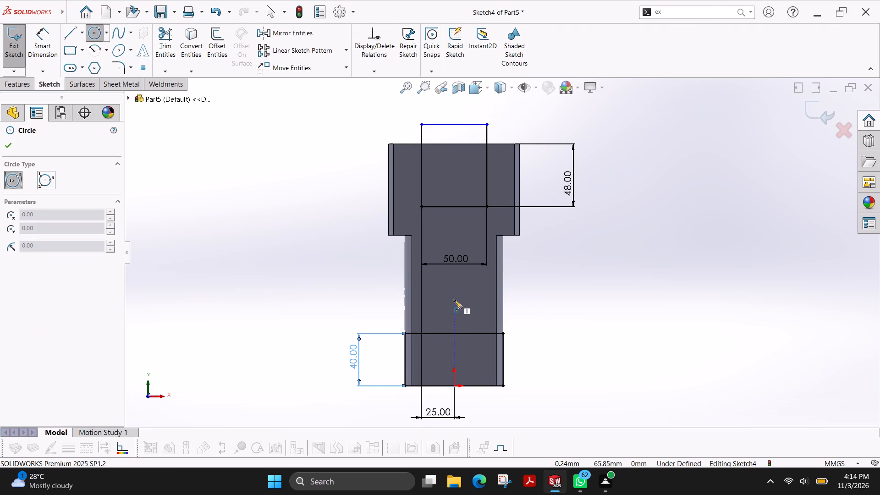
left_click(454, 300)
left_click(468, 296)
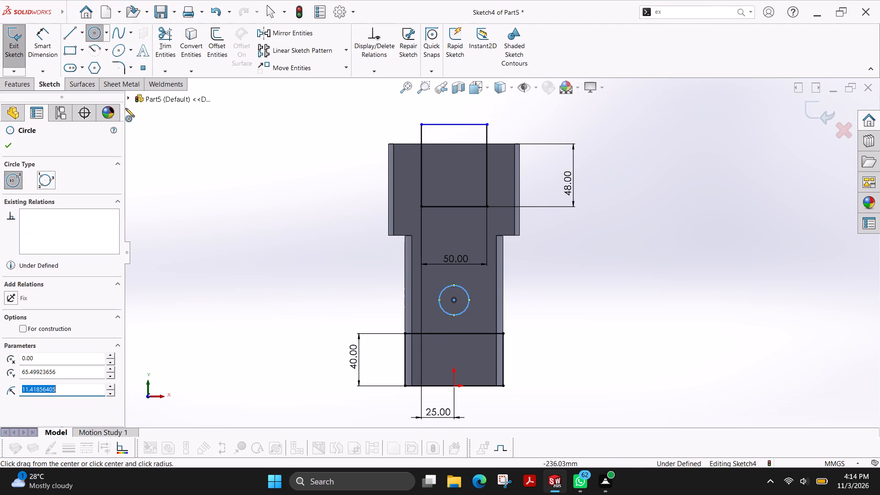
Dimension the distance from the circle's centre to the lower rectangle's top edge and set it to 33 mm.
left_click(44, 44)
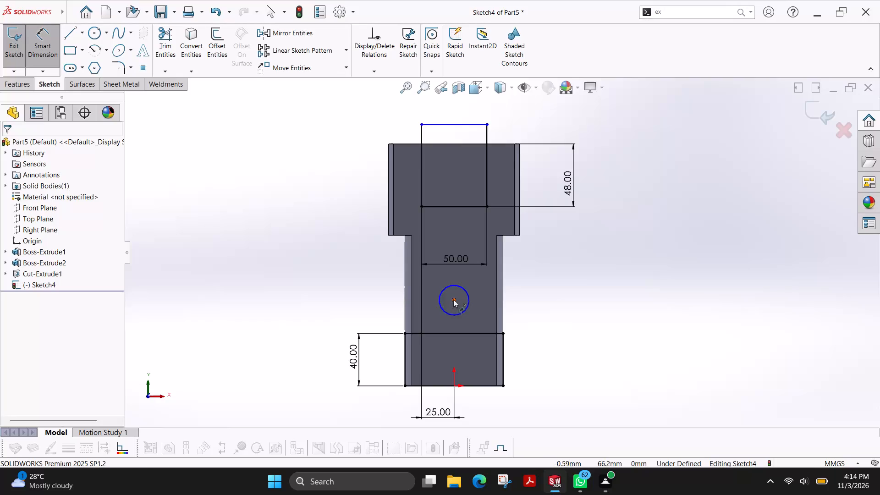
left_click(453, 299)
left_click(480, 332)
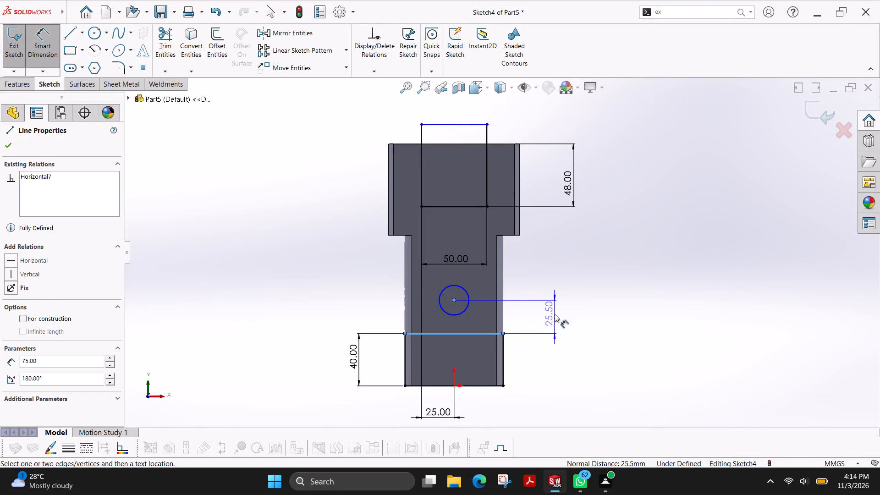
left_click(555, 314)
type("33")
key("Return")
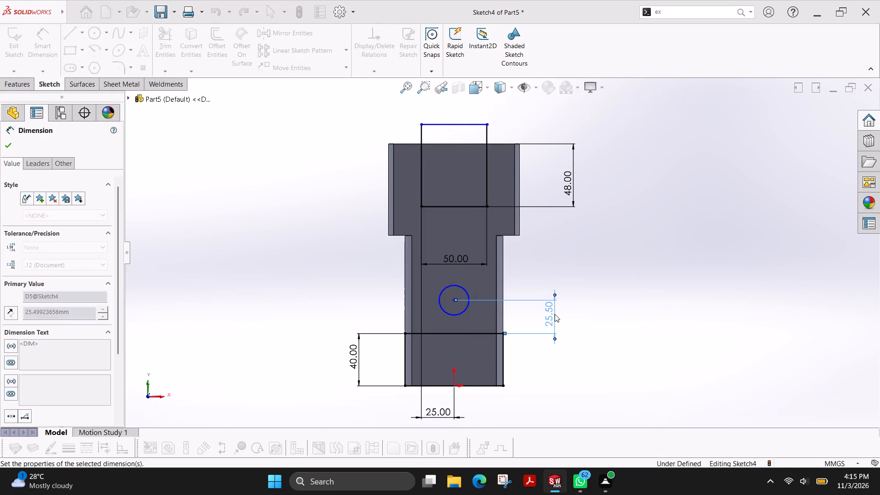
Move the 50 mm width dimension clear of the circle and set the circle's diameter to 32 mm.
left_click_drag(464, 260, 462, 223)
left_click(466, 281)
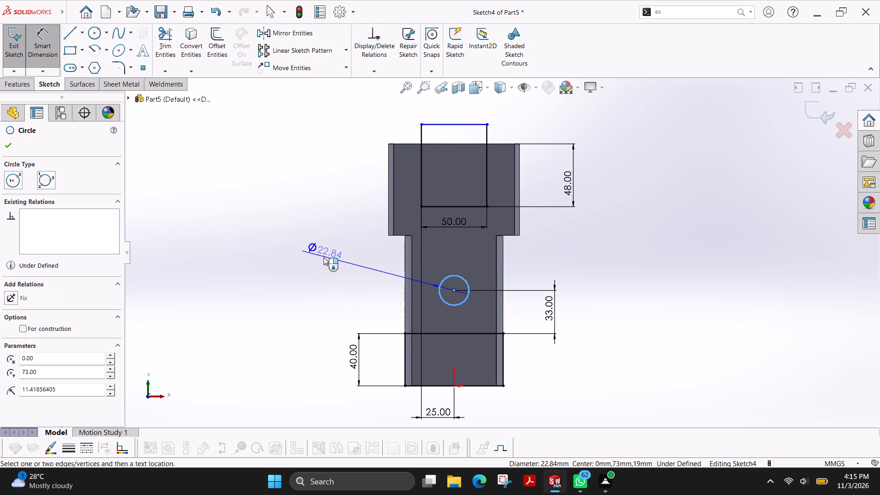
left_click(324, 257)
type("32")
key("Return")
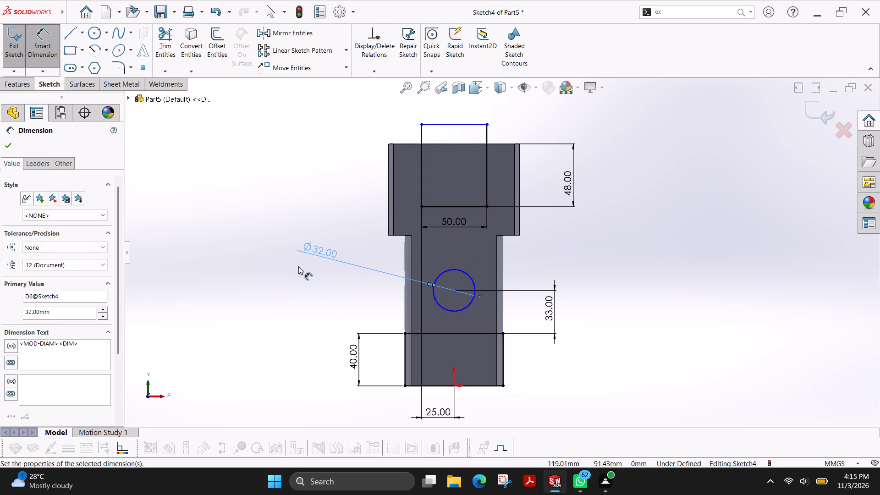
left_click(9, 143)
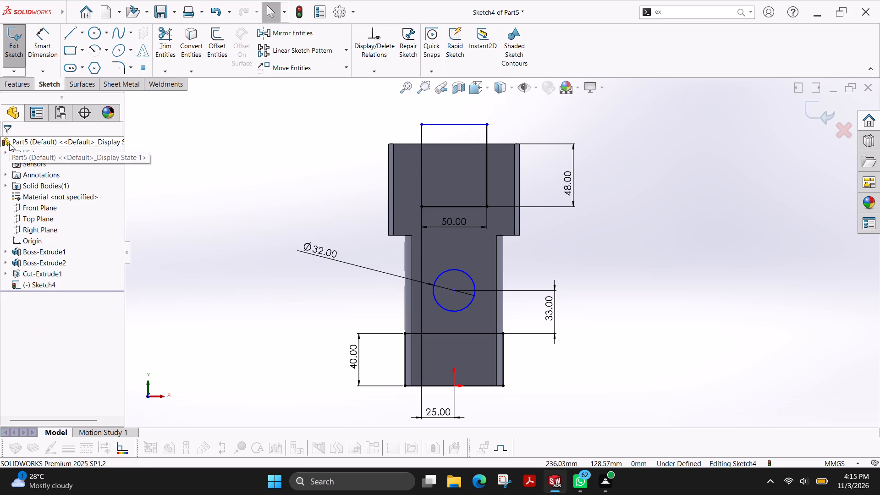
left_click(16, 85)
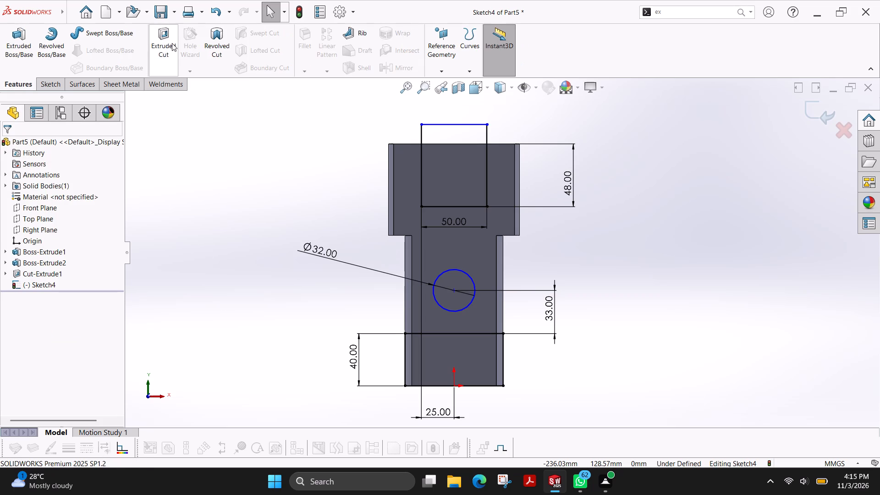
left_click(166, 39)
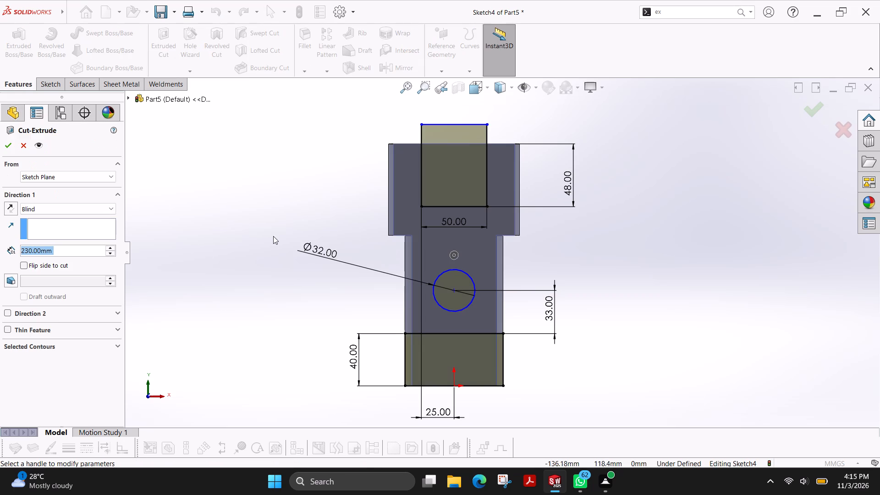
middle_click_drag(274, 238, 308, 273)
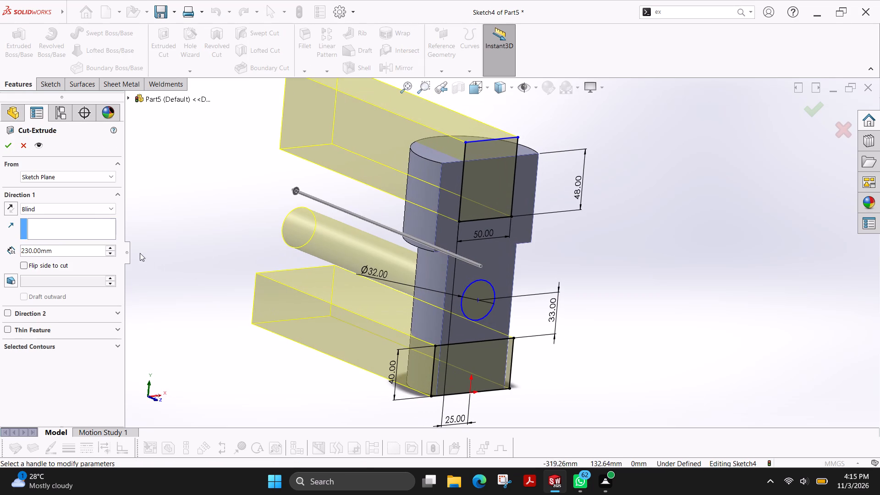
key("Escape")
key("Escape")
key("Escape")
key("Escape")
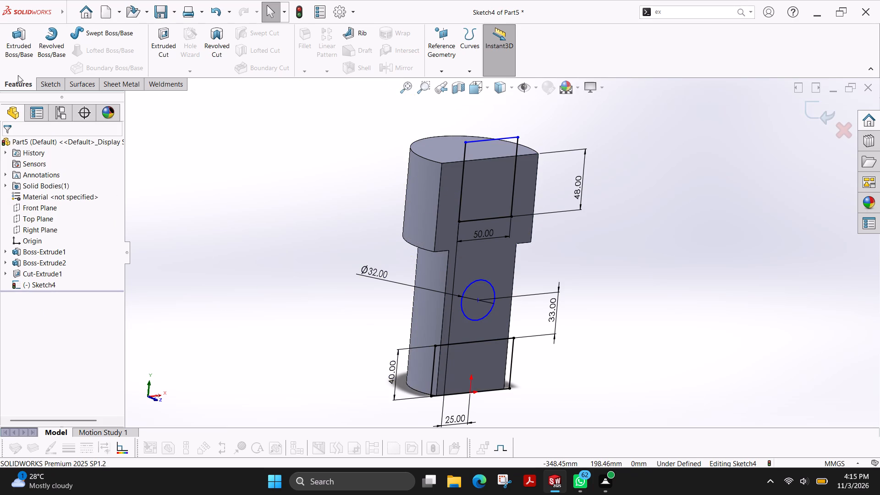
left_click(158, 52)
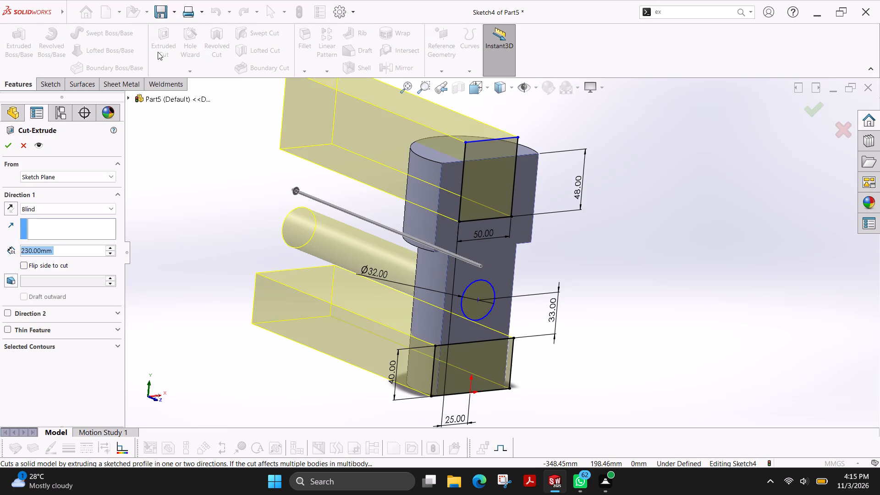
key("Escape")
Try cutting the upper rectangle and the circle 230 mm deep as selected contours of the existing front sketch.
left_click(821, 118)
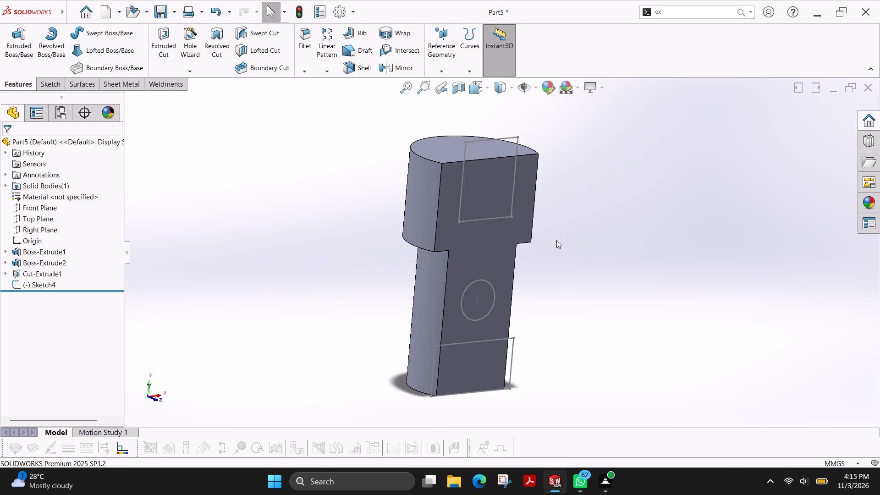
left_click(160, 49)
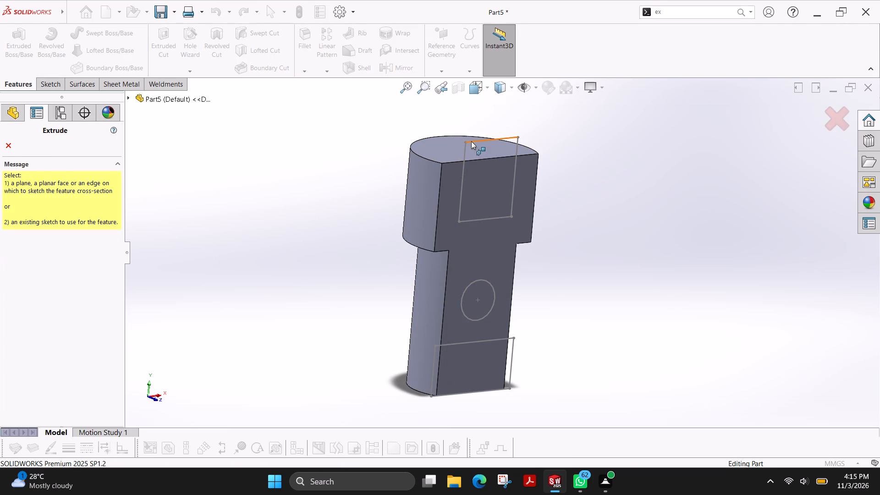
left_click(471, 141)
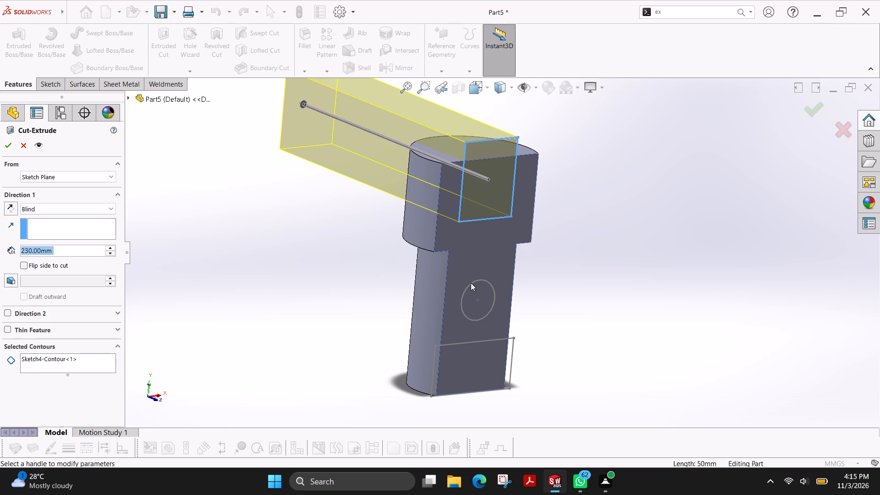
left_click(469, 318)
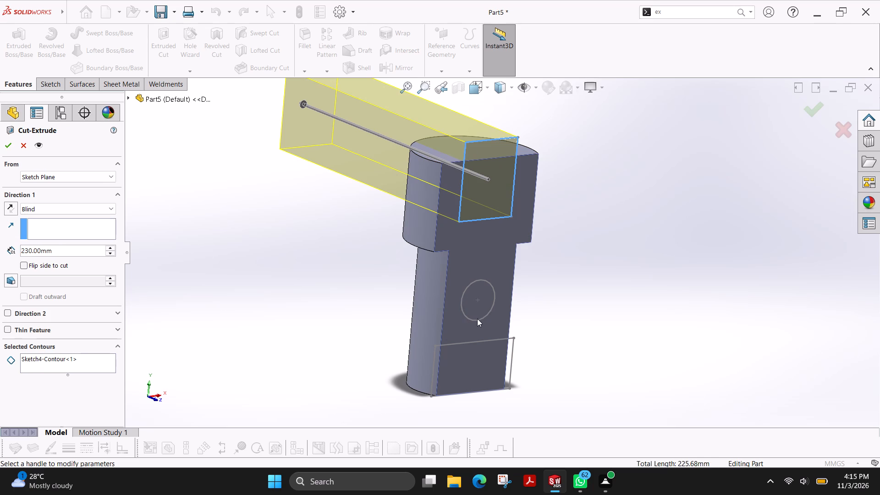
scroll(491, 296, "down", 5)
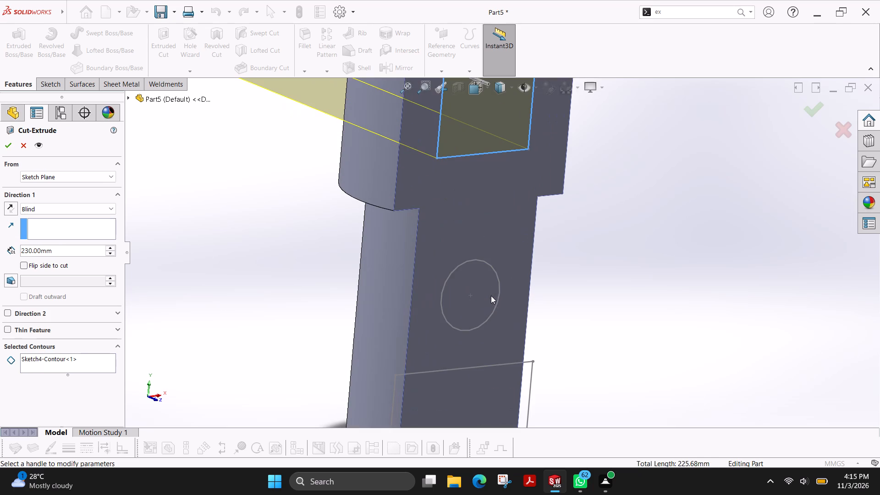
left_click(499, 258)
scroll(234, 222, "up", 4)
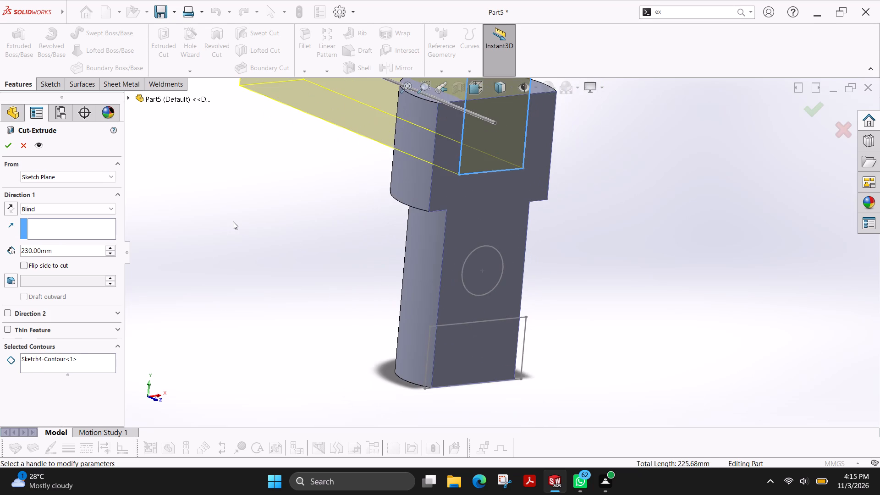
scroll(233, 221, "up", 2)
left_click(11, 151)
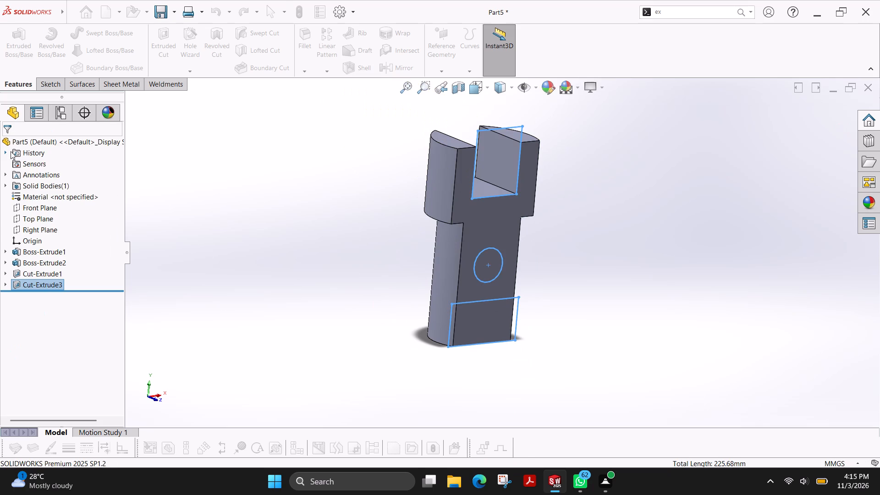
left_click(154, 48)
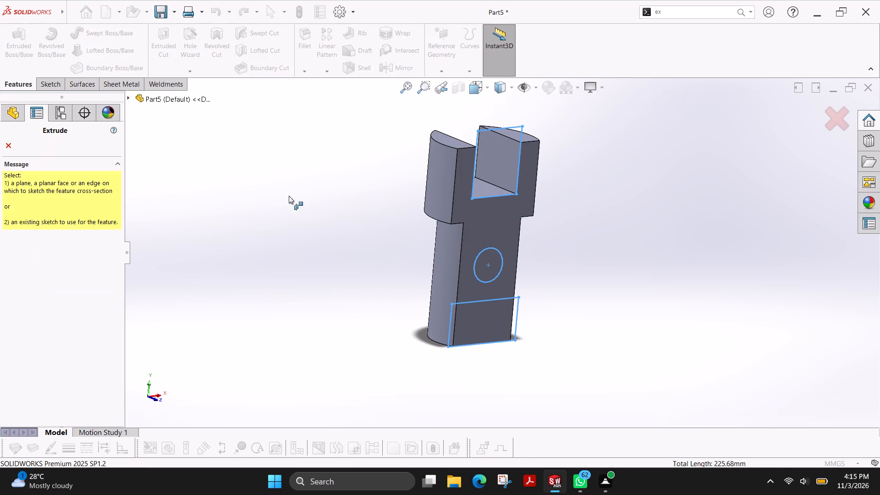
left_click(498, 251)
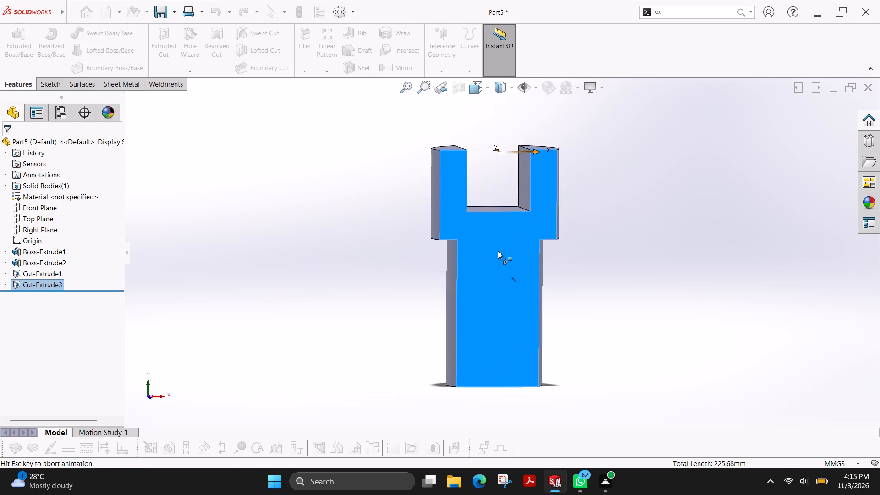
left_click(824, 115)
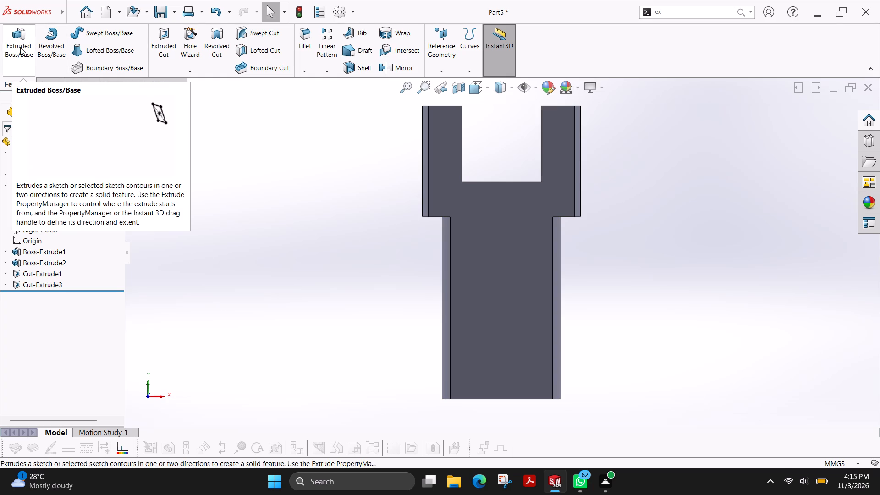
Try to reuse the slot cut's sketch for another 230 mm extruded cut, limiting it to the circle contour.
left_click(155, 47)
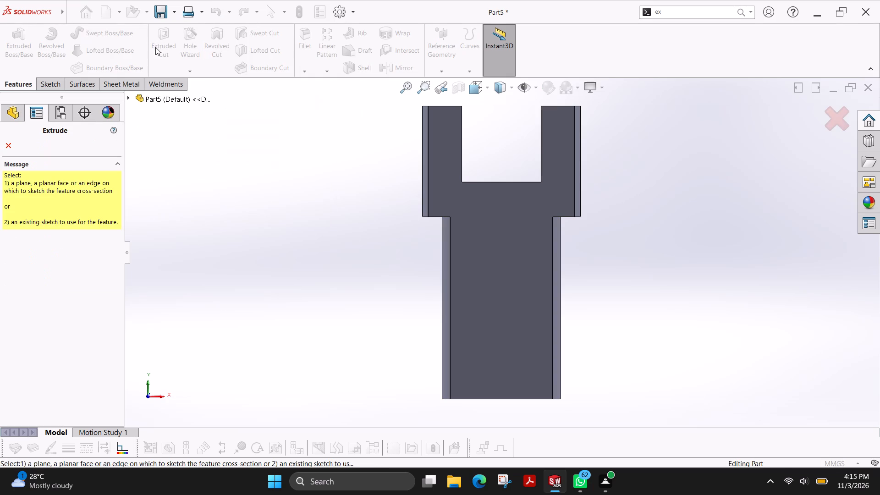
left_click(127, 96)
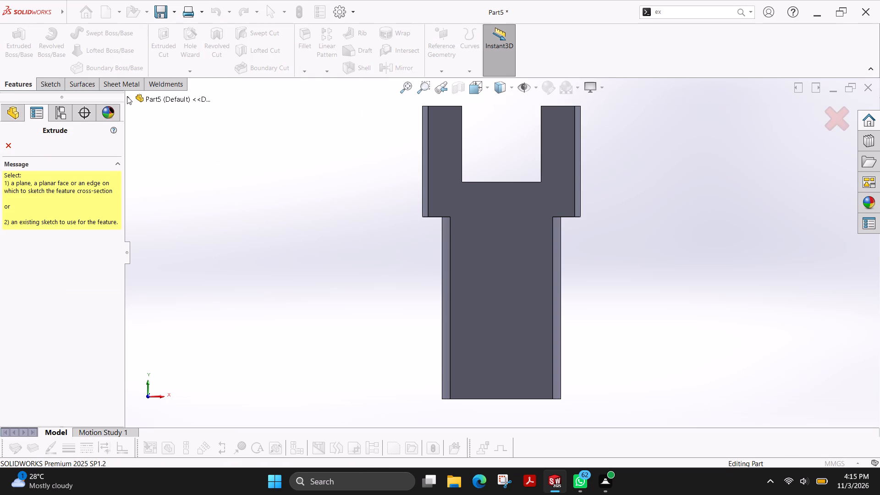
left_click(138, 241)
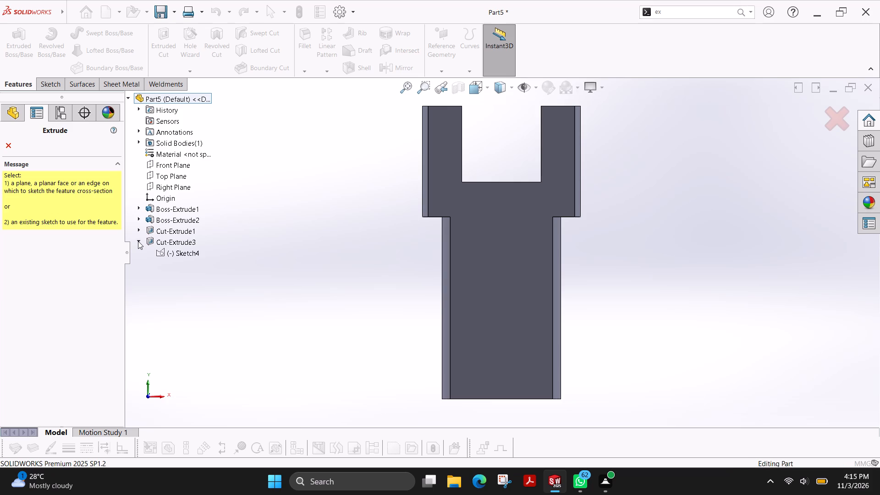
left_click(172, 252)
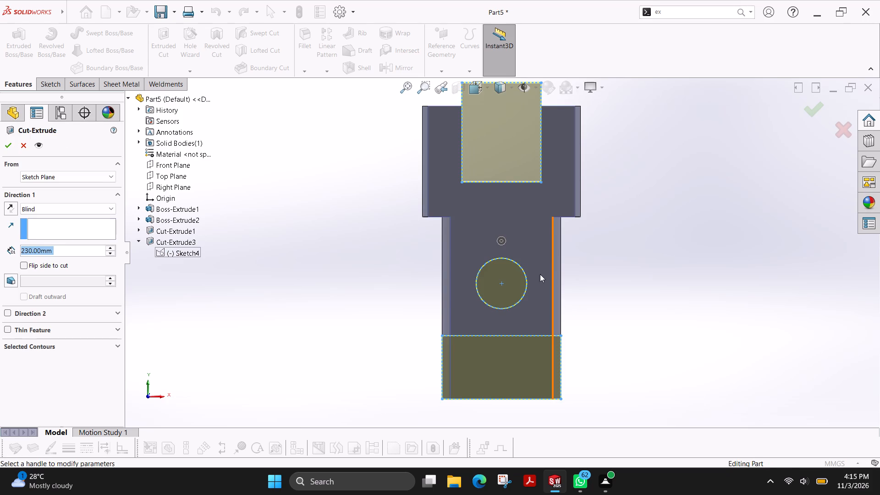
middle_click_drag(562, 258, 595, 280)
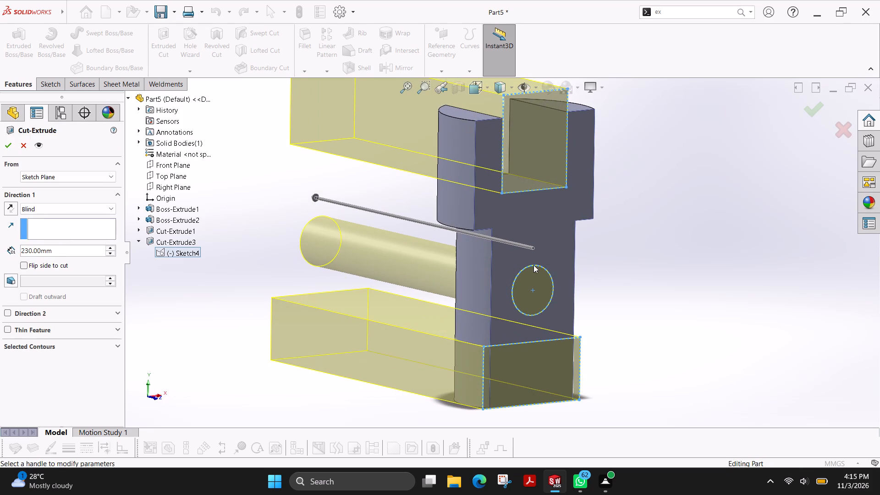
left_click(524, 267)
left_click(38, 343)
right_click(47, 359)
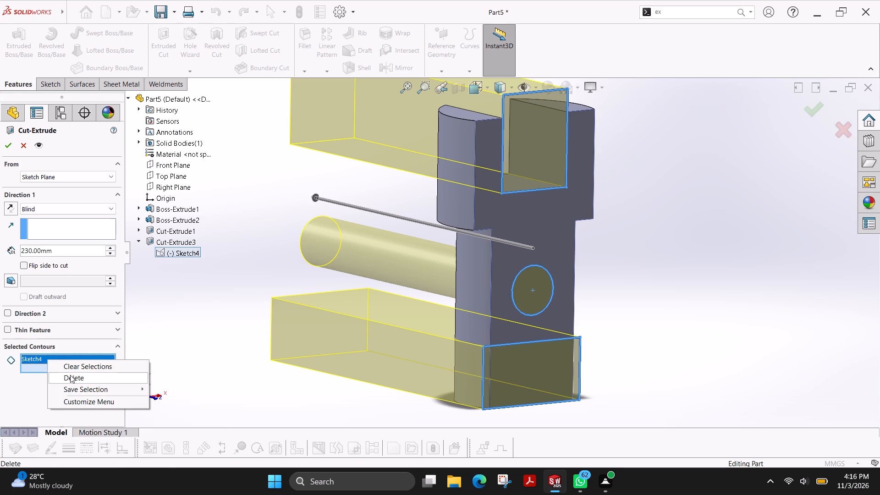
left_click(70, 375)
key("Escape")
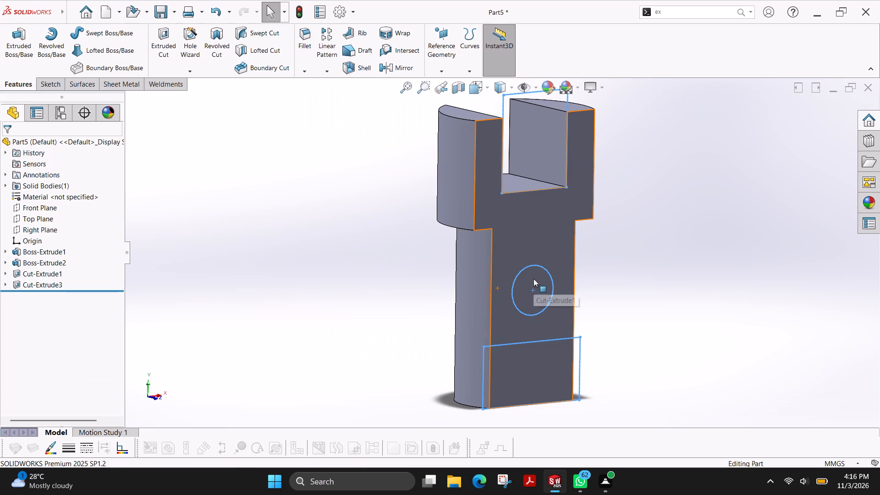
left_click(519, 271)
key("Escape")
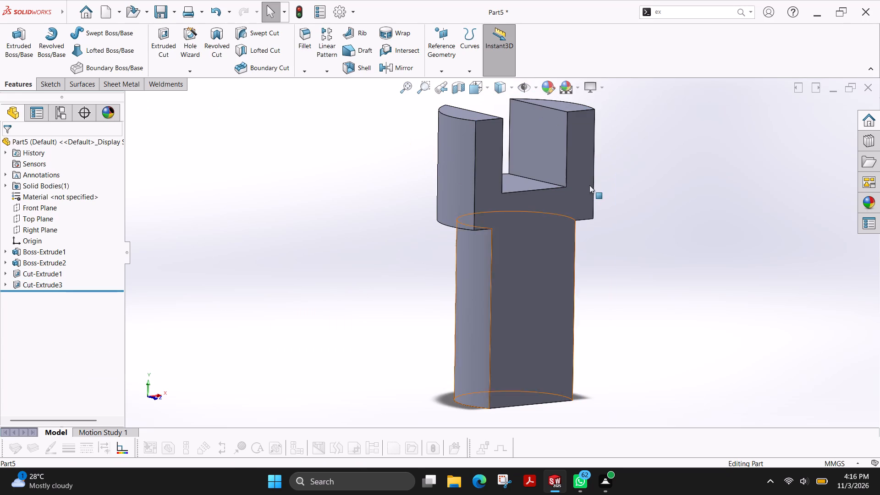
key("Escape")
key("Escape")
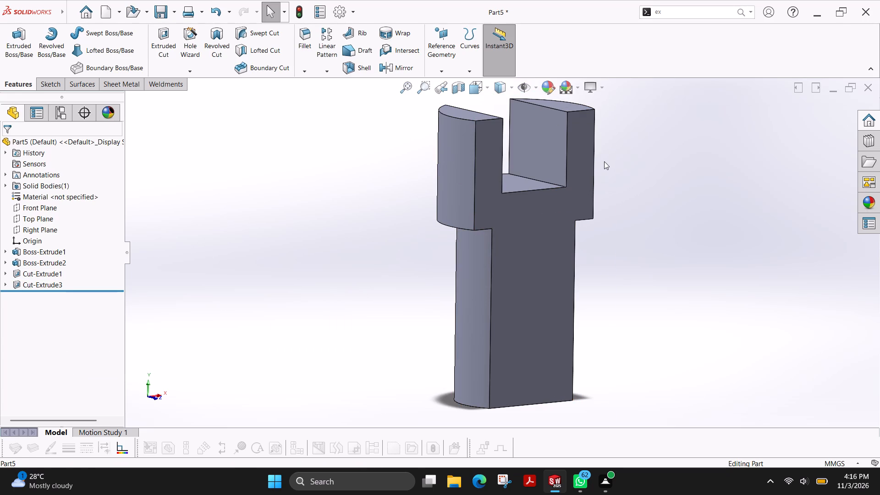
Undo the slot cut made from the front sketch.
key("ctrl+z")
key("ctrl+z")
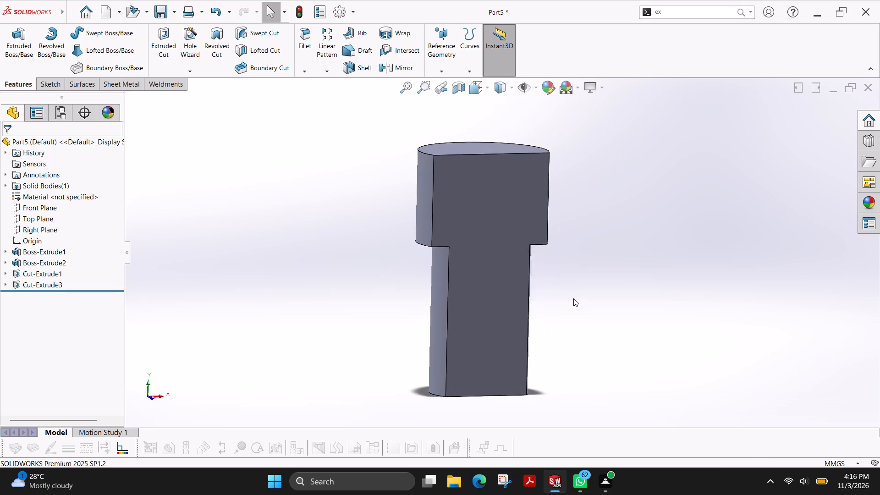
Edit the front sketch and trim away all sides of the lower rectangle, keeping the upper rectangle and circle.
left_click(484, 342)
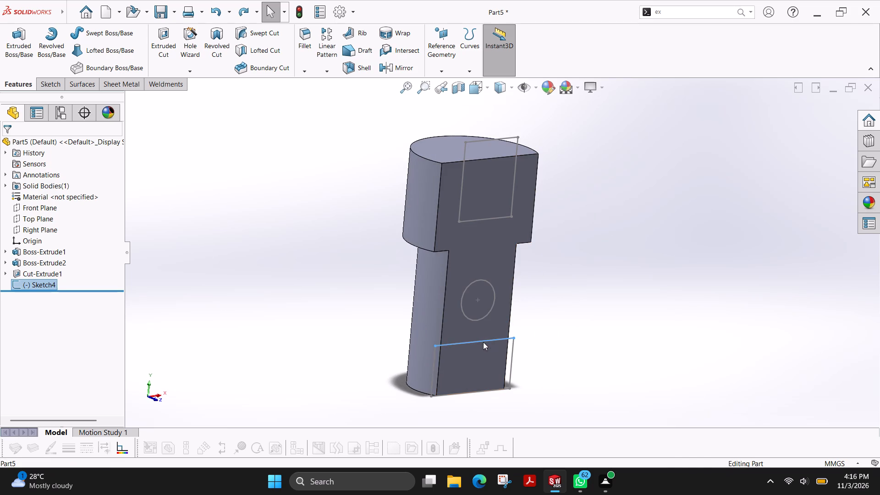
left_click(55, 81)
left_click(8, 28)
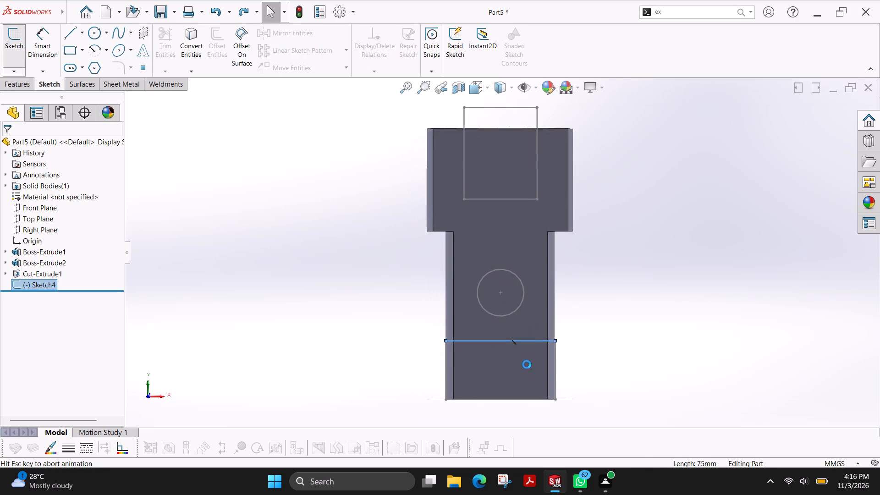
left_click(170, 48)
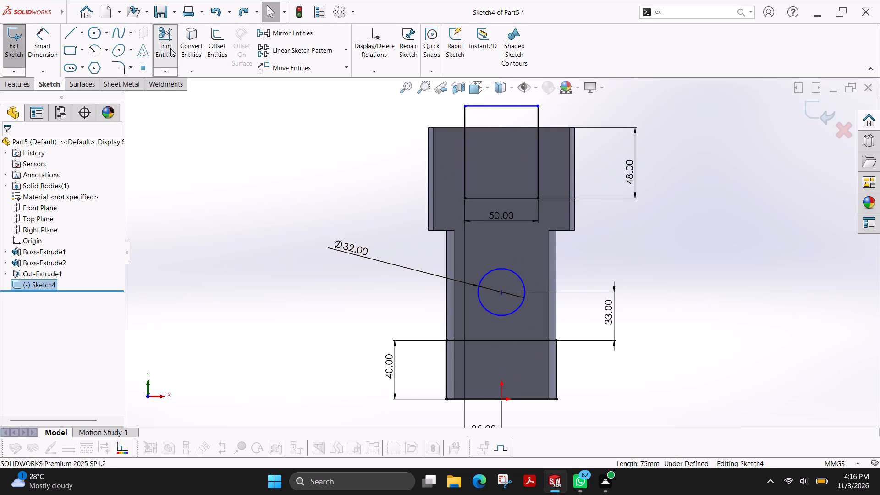
left_click_drag(610, 357, 513, 403)
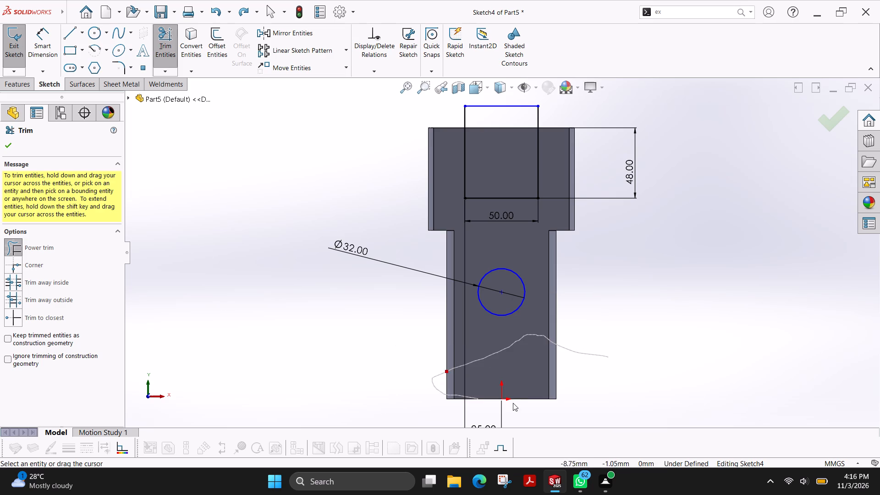
left_click_drag(513, 403, 548, 388)
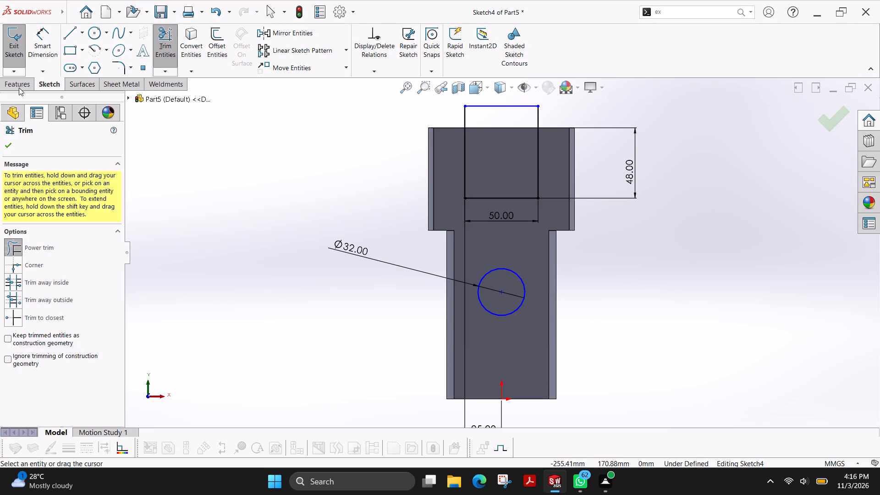
Extrude-cut the upper rectangle and the 32 mm circle with a blind depth of 230 mm.
left_click(19, 88)
left_click(165, 49)
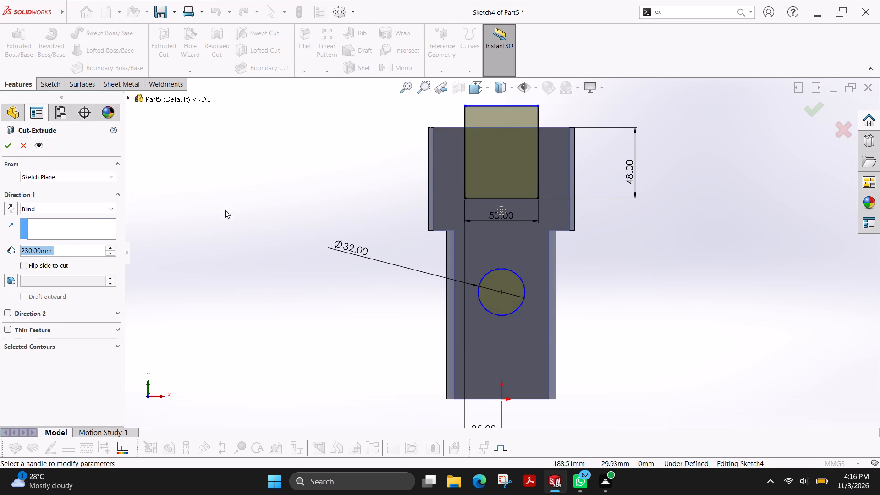
left_click(6, 143)
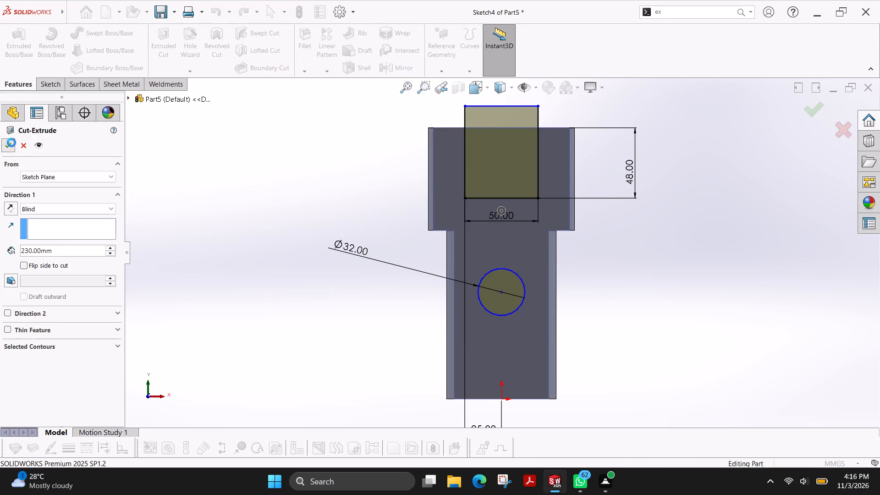
On the front flat face, sketch a corner rectangle 75 mm wide and about 40.6 mm high from the part's bottom corner.
left_click(38, 88)
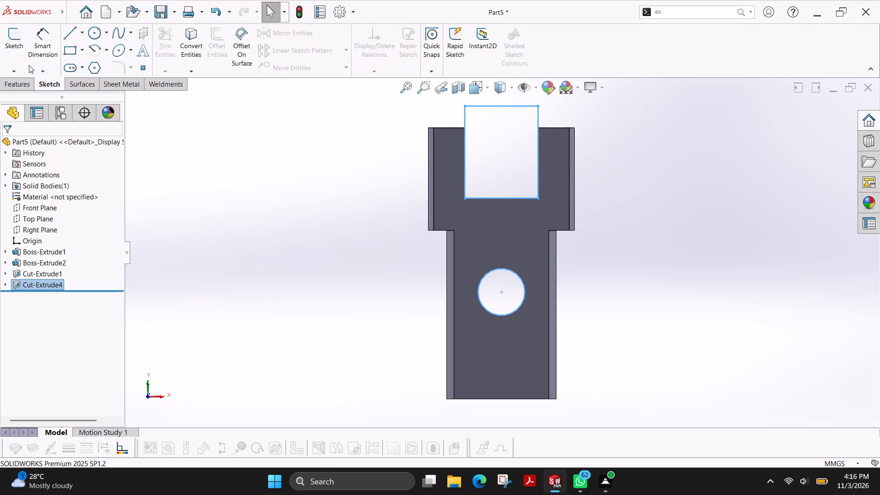
left_click(24, 59)
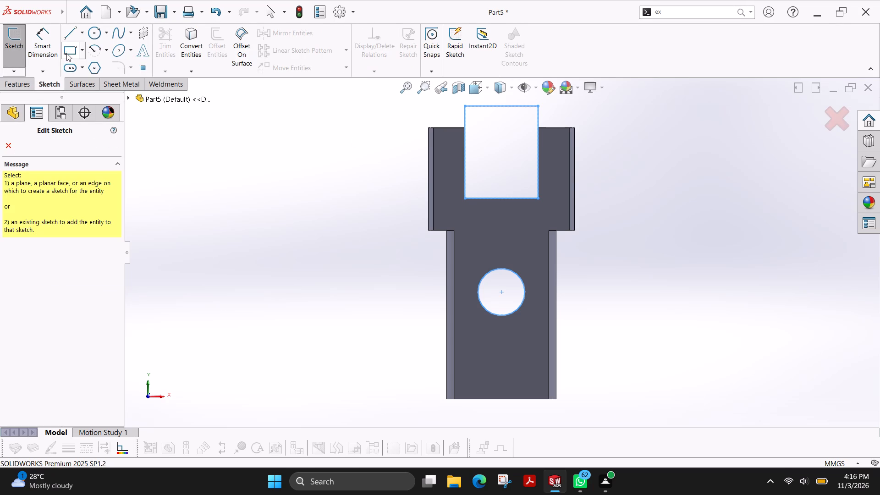
left_click(68, 52)
left_click(487, 353)
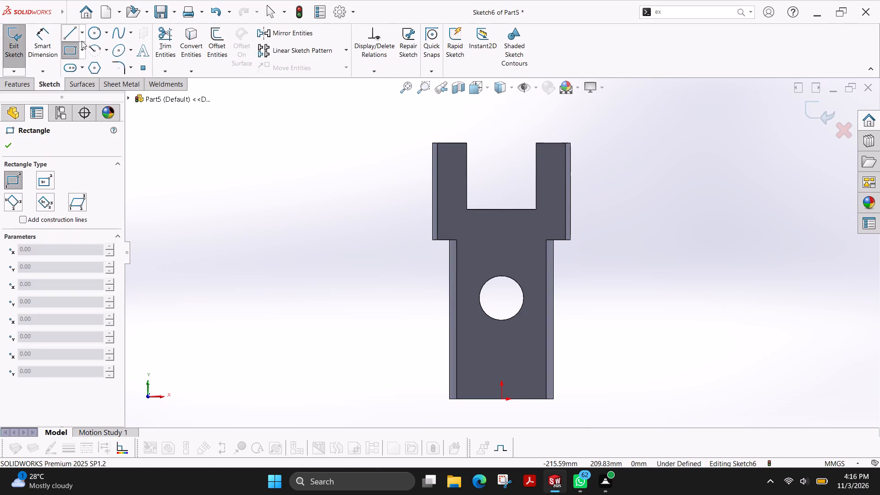
left_click(554, 398)
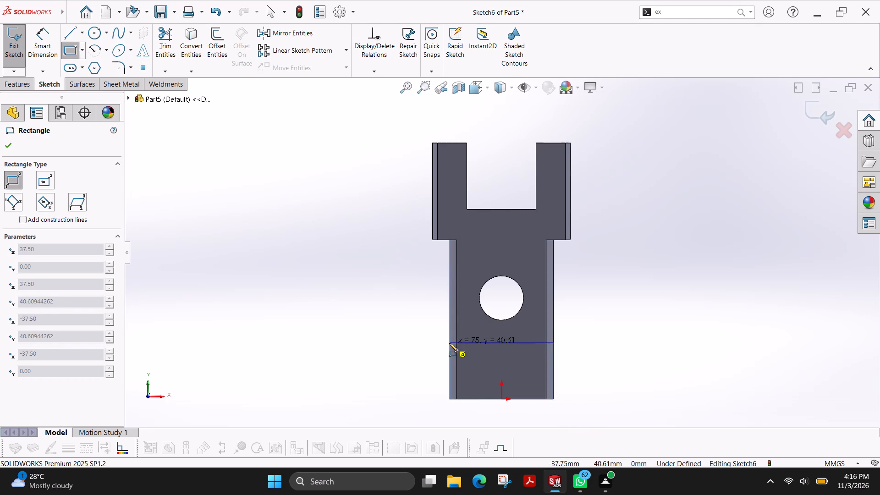
left_click(449, 343)
Dimension the lower rectangle's height and set it to 40 mm.
left_click(42, 61)
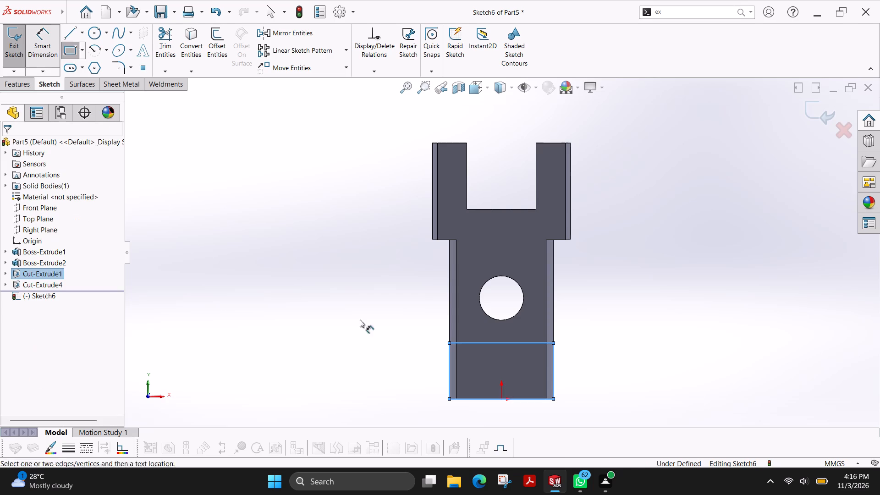
left_click(449, 385)
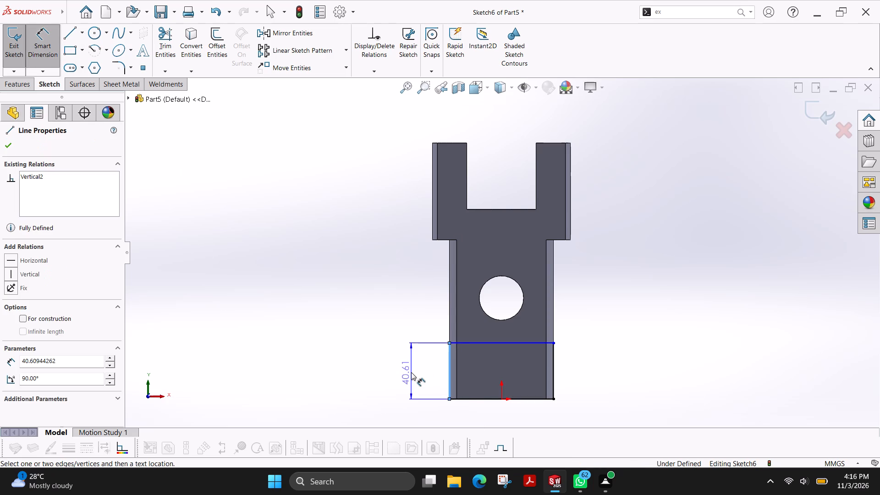
left_click(411, 372)
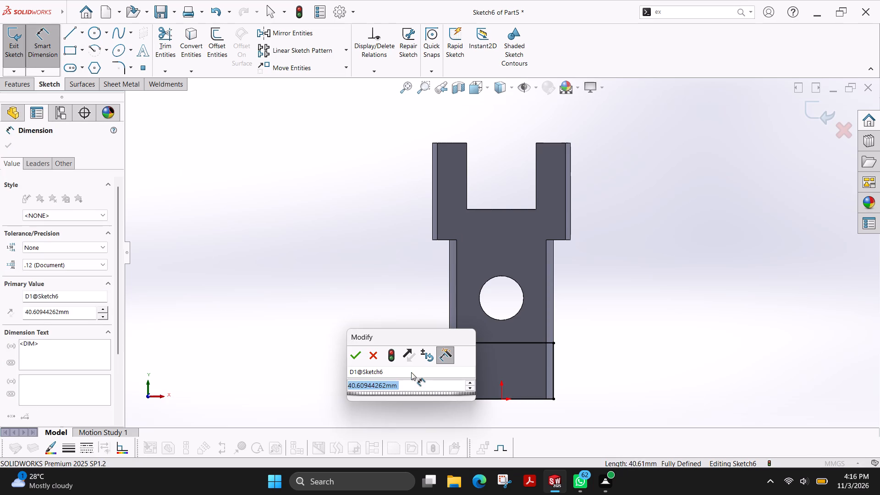
type("40")
key("Return")
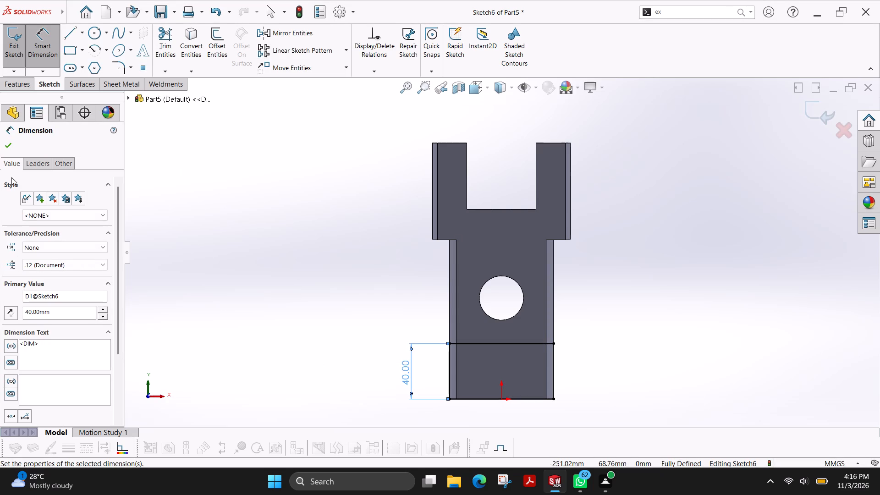
Extrude-cut the lower rectangle into the part with a blind depth of 25 mm.
left_click(21, 86)
left_click(169, 36)
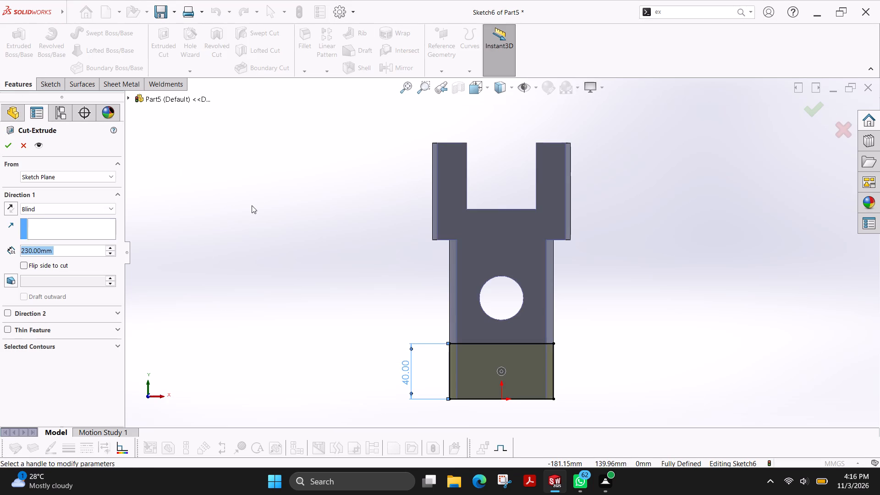
middle_click_drag(209, 235, 250, 245)
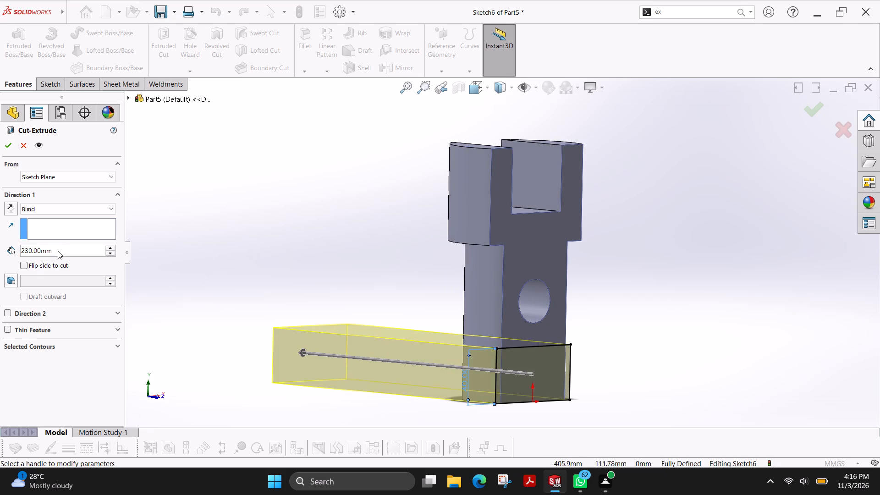
double_click(58, 251)
type("25")
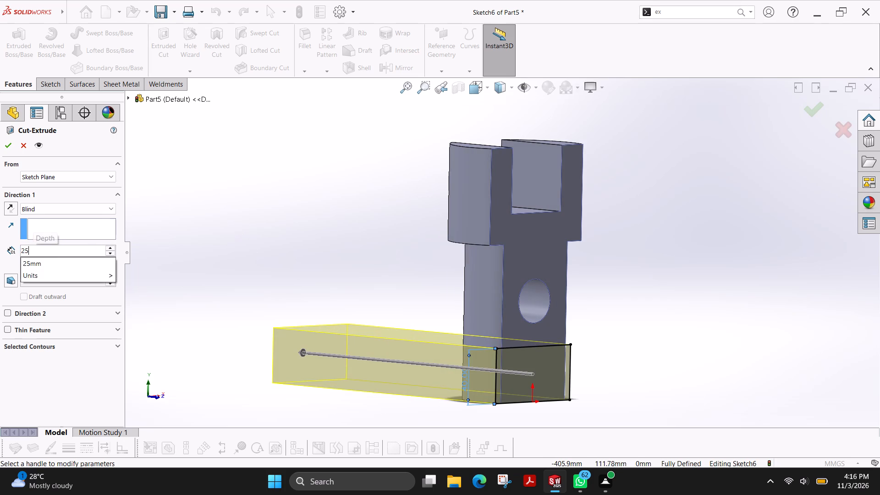
key("Return")
left_click(11, 146)
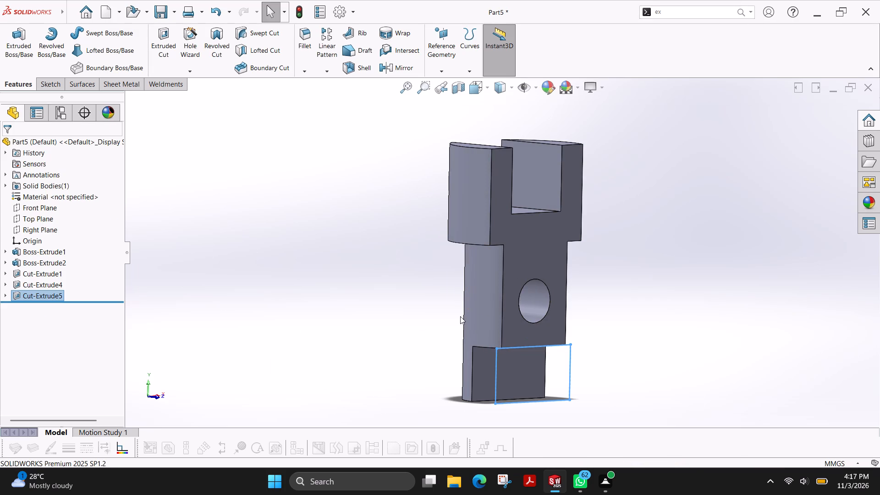
key("Escape")
Examine the finished part from several orientations, settling on an angled view of the slot, hole and lower cut.
scroll(445, 319, "up", 2)
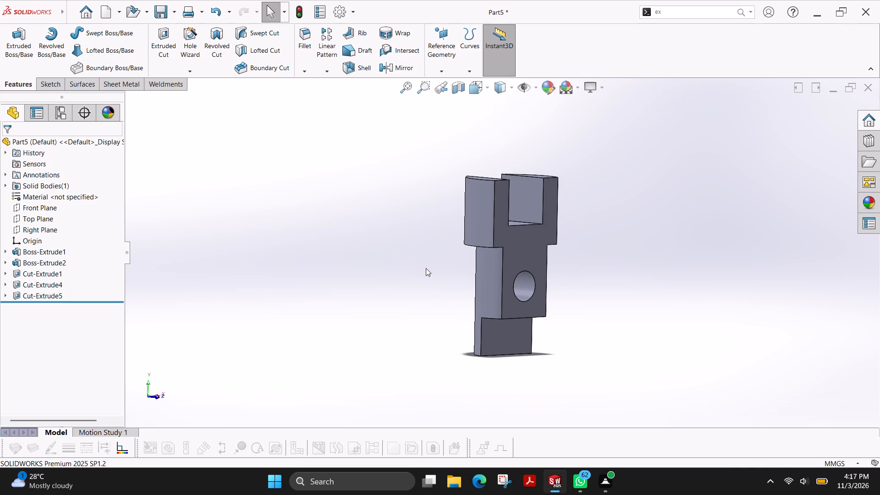
middle_click_drag(426, 268, 428, 301)
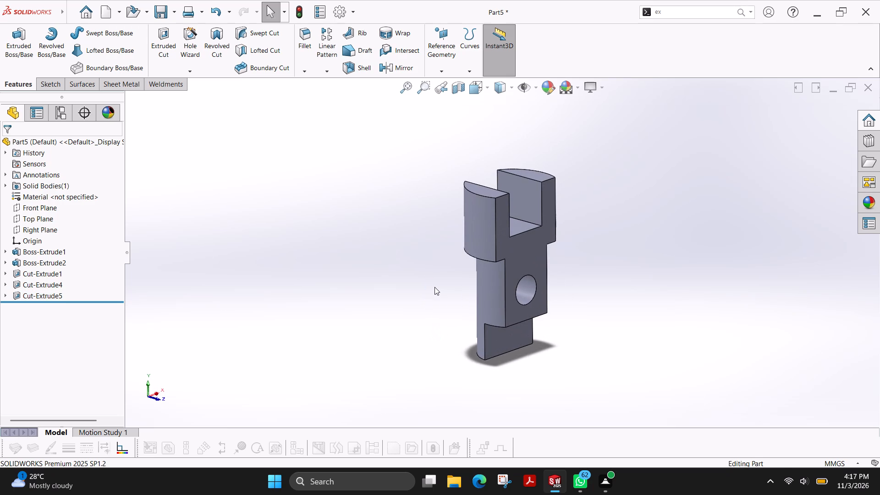
left_click(484, 88)
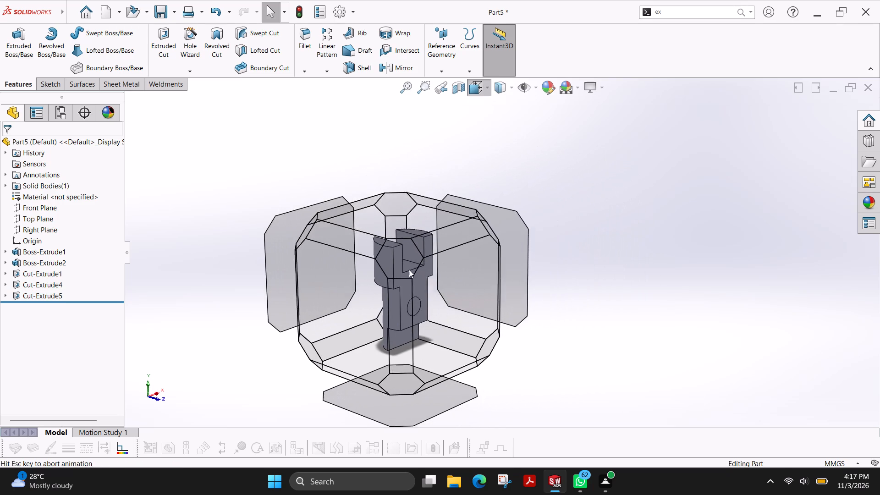
left_click(390, 263)
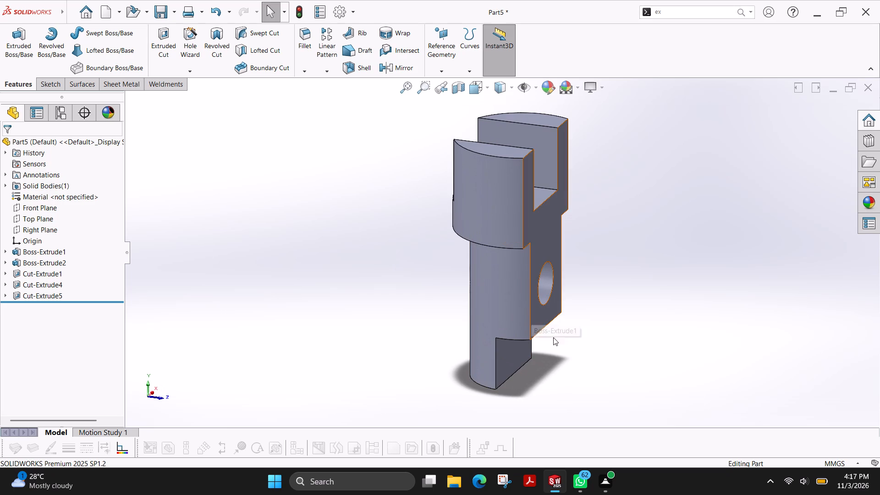
middle_click_drag(557, 341, 546, 339)
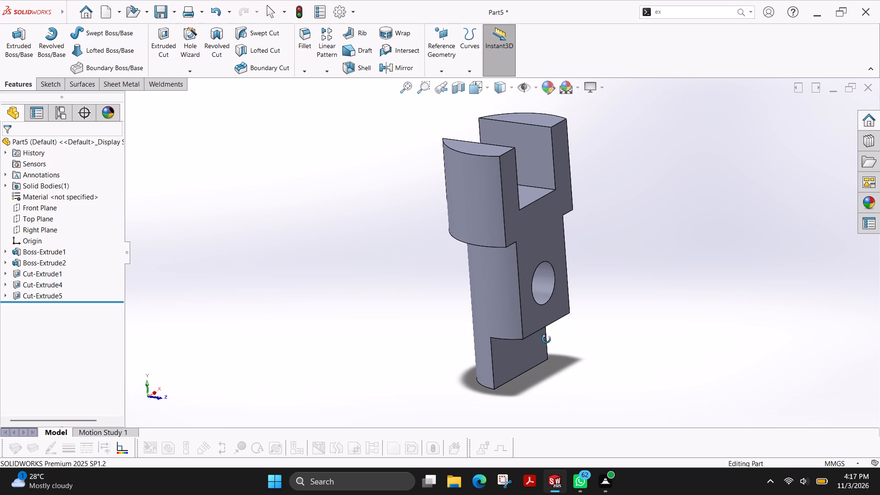
middle_click_drag(546, 339, 545, 339)
left_click(487, 92)
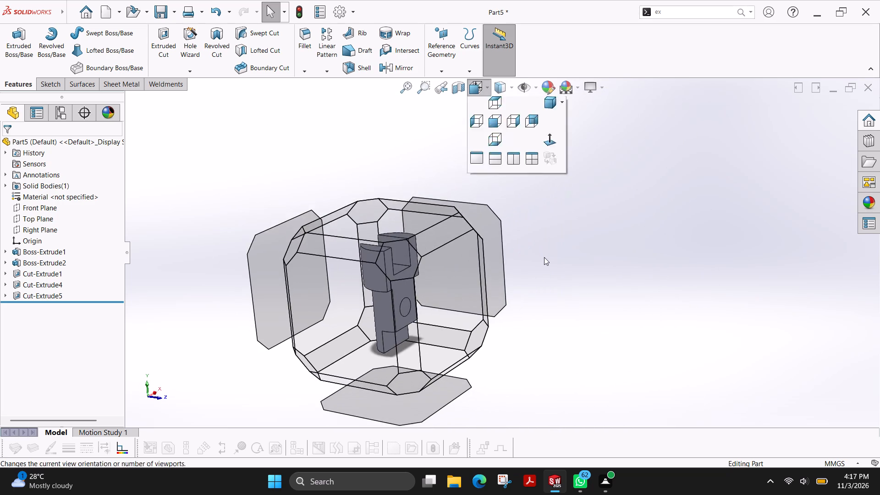
middle_click_drag(543, 258, 471, 315)
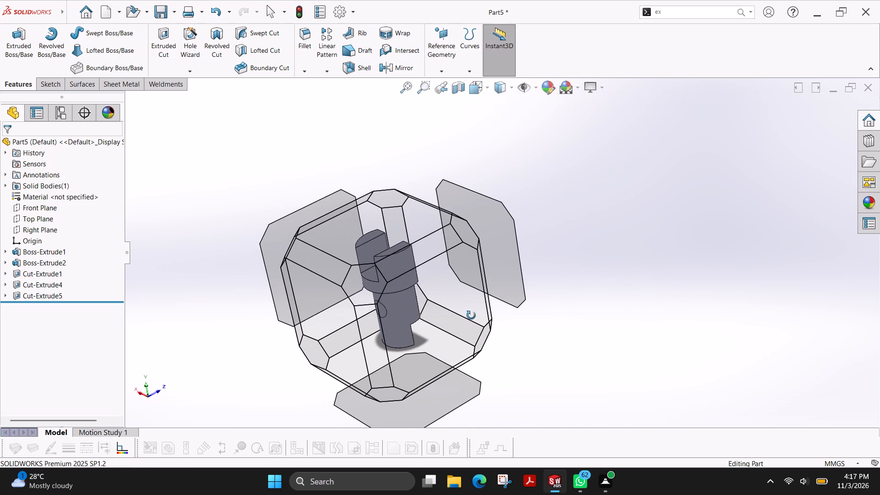
middle_click_drag(471, 315, 392, 384)
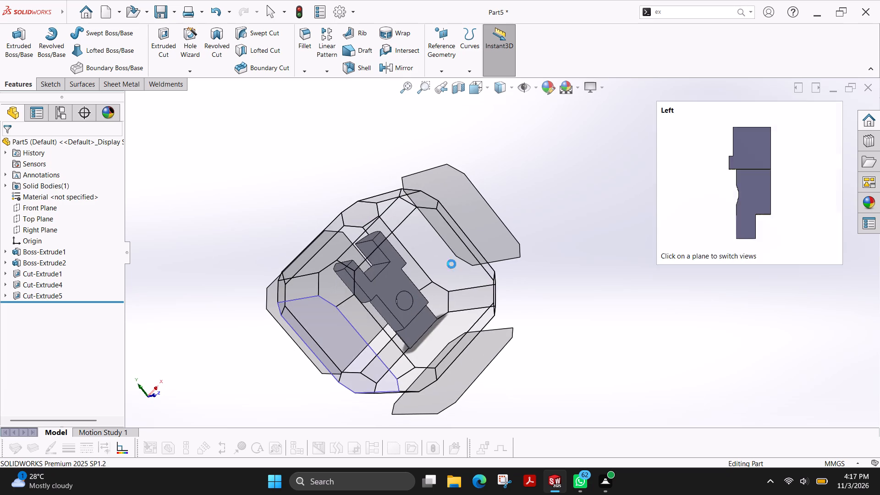
middle_click_drag(468, 239, 489, 280)
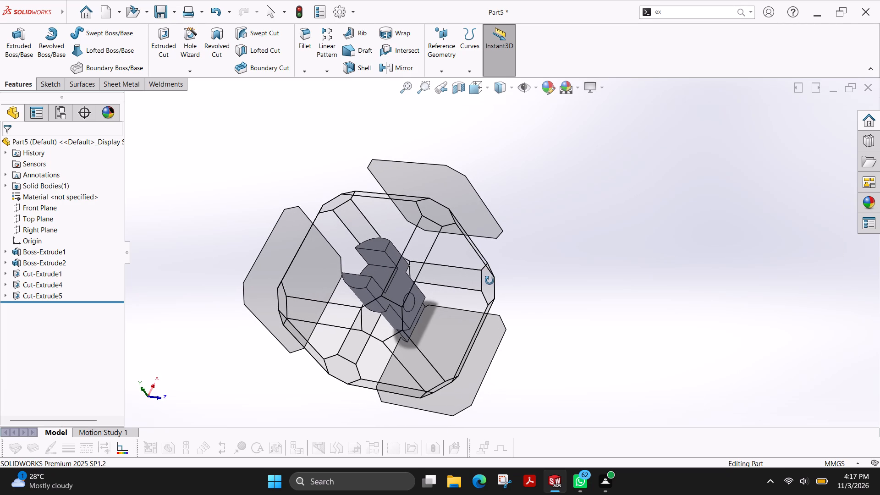
middle_click_drag(489, 280, 489, 280)
left_click(383, 325)
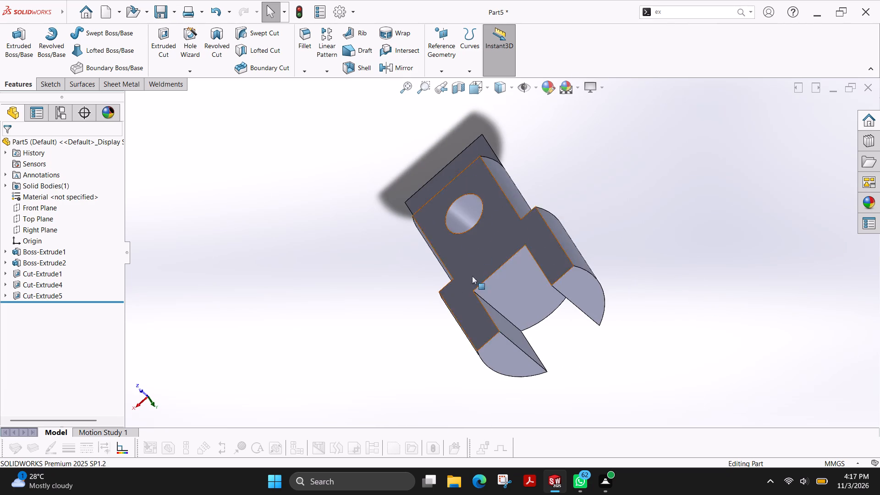
left_click(488, 90)
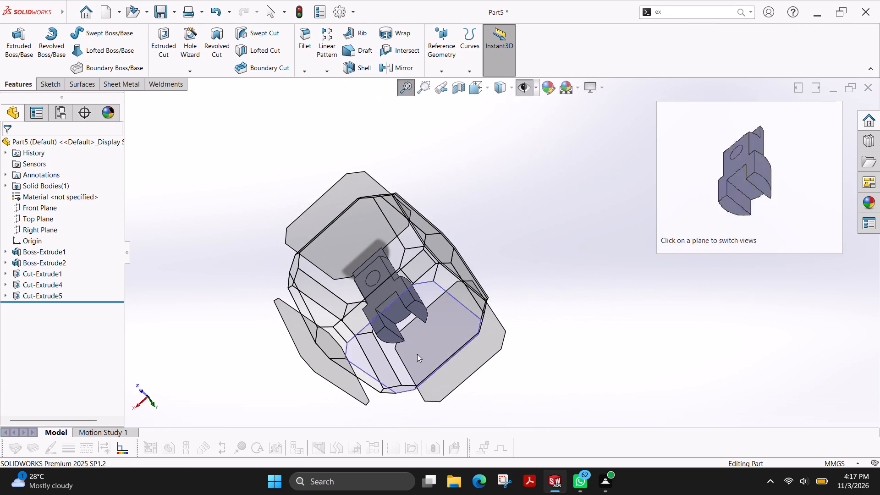
middle_click_drag(418, 354, 449, 225)
middle_click_drag(396, 361, 543, 309)
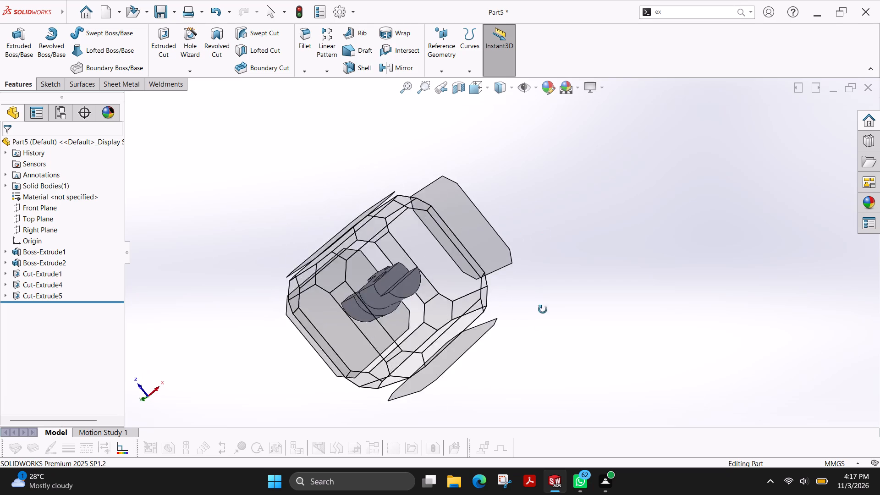
middle_click_drag(543, 309, 526, 346)
middle_click_drag(430, 255, 489, 346)
middle_click_drag(335, 296, 379, 242)
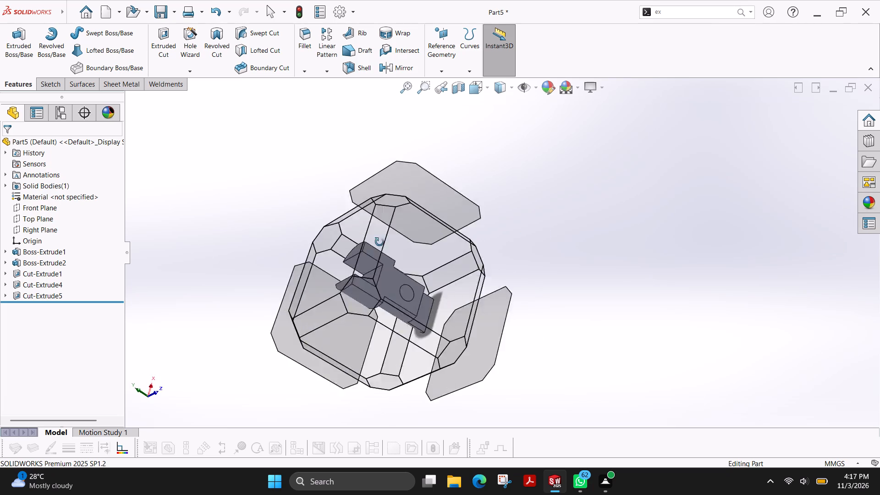
middle_click_drag(379, 242, 451, 170)
middle_click_drag(398, 347, 360, 276)
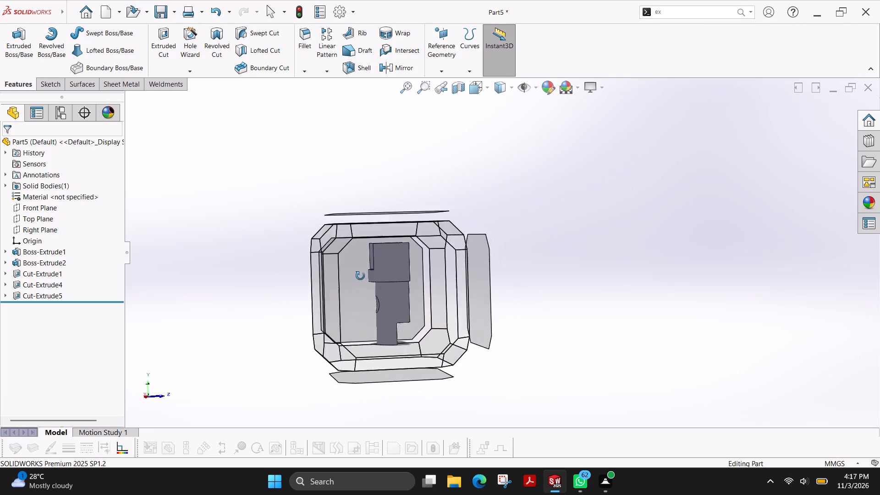
middle_click_drag(360, 276, 352, 270)
middle_click_drag(465, 253, 451, 291)
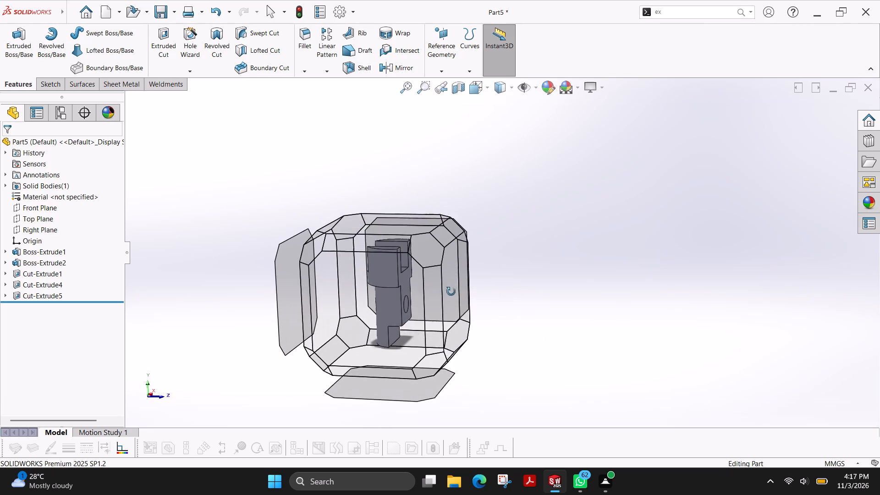
middle_click_drag(451, 291, 443, 304)
left_click(417, 274)
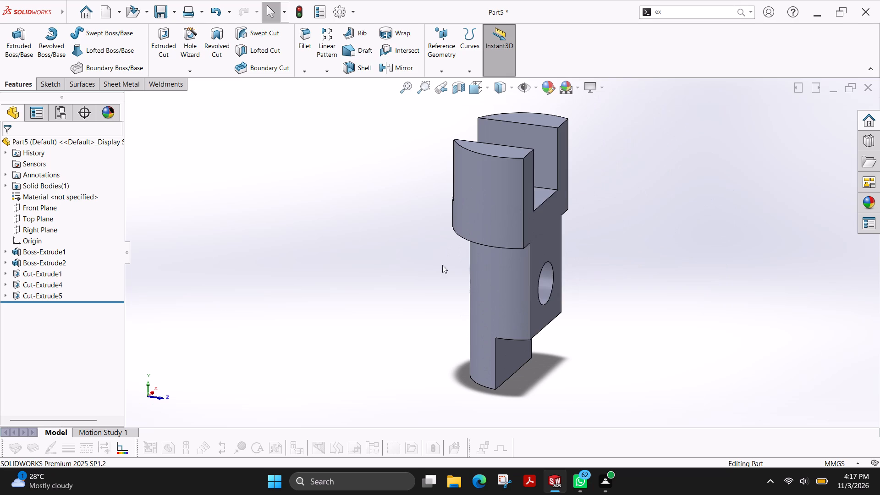
middle_click_drag(587, 299, 571, 300)
Save the part as fujiPart158 in the solidworks folder inside fuji drawing file on the Desktop.
key("ctrl+s")
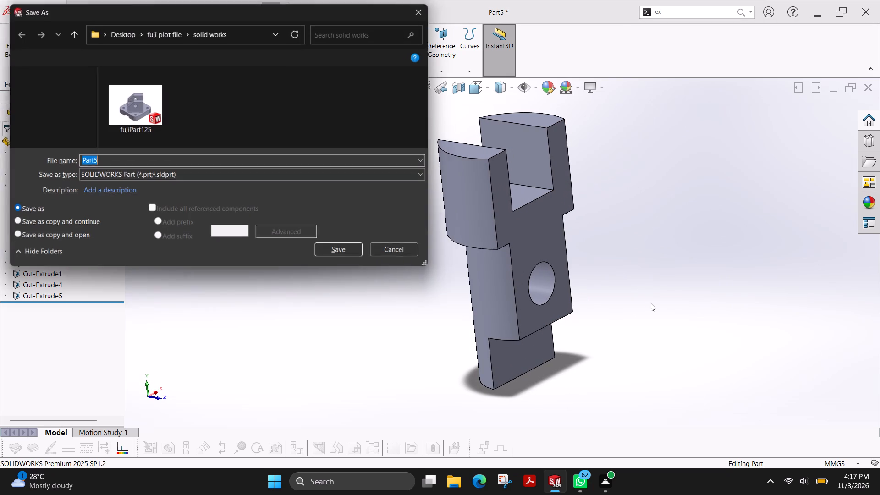
left_click(112, 25)
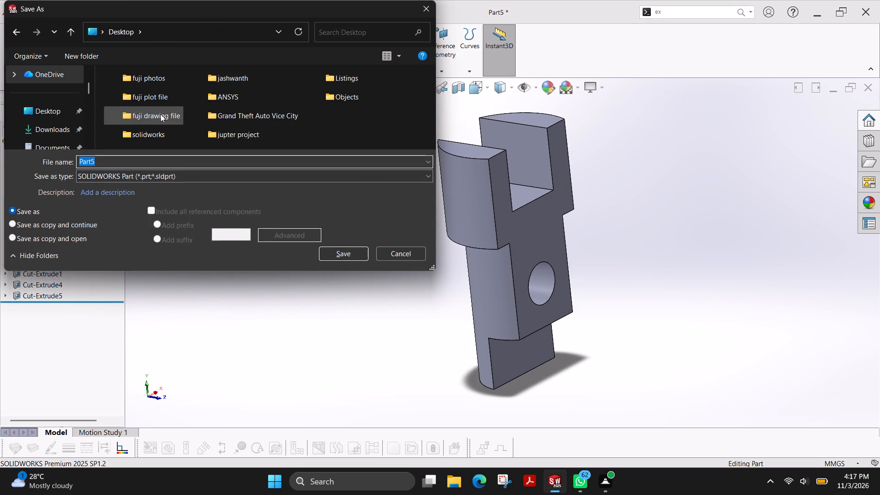
double_click(160, 114)
double_click(143, 84)
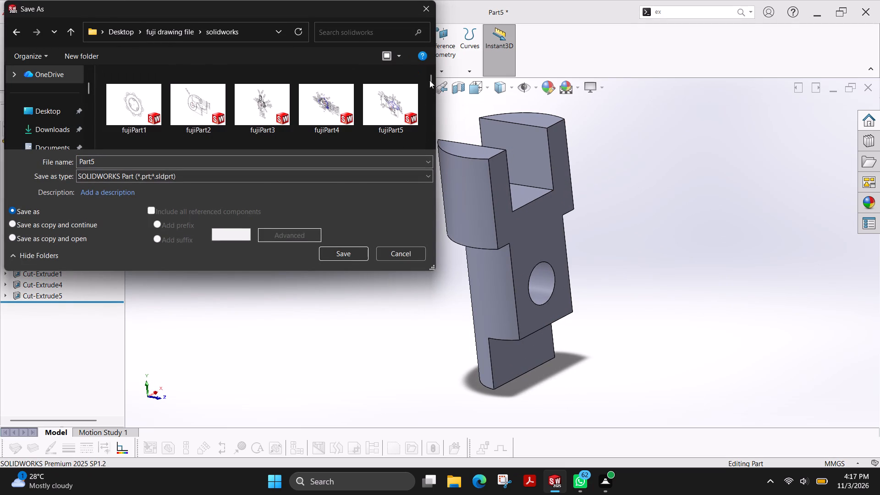
left_click_drag(430, 81, 431, 143)
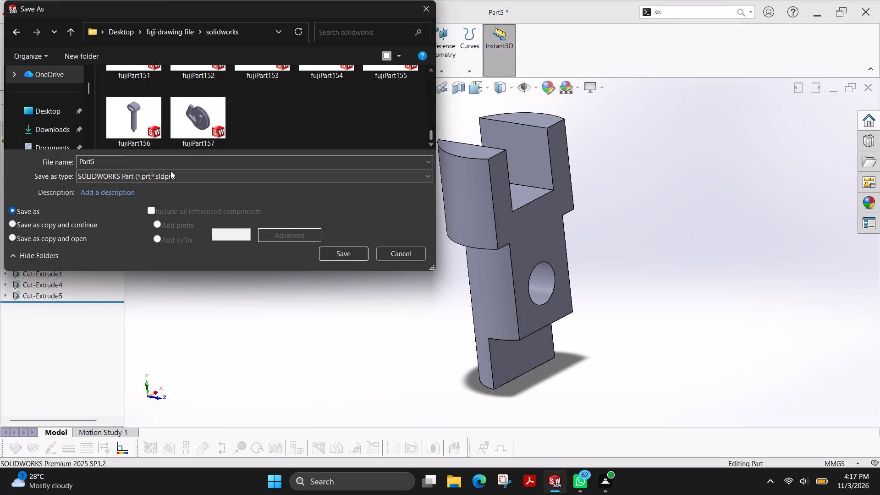
left_click(167, 165)
key("Right")
key("BackSpace")
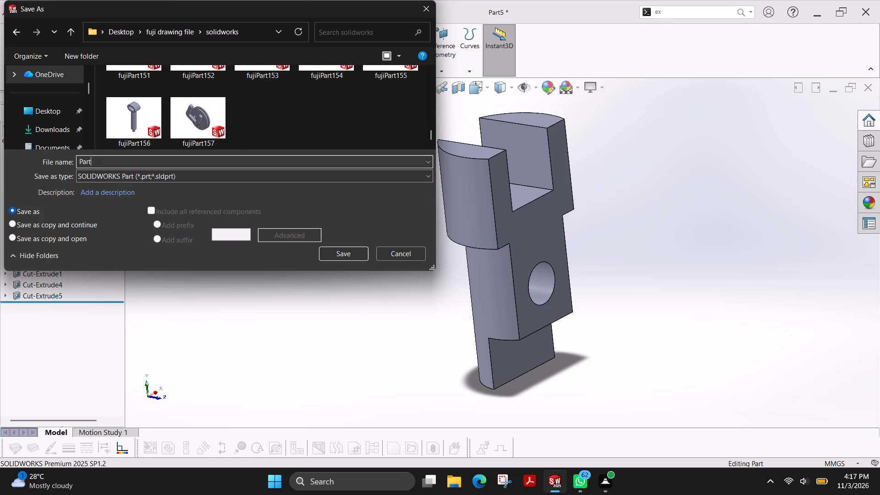
type("158")
key("Left")
key("Left")
key("Left")
key("Left")
key("Left")
key("Left")
key("Left")
key("Left")
key("Left")
key("Left")
key("Left")
key("Left")
key("Left")
key("Left")
type("fuji")
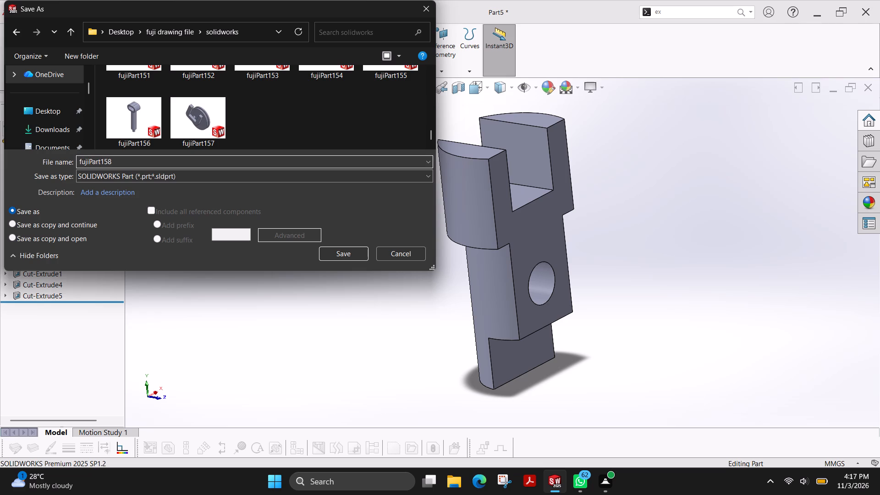
left_click(352, 248)
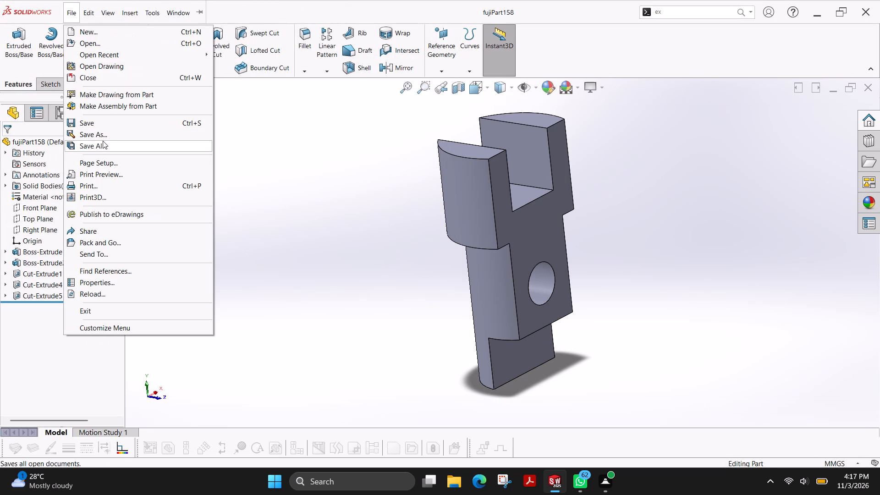
Save a PDF copy of fujiPart158 in the solid works folder inside fuji plot file on the Desktop.
left_click(99, 136)
left_click(118, 31)
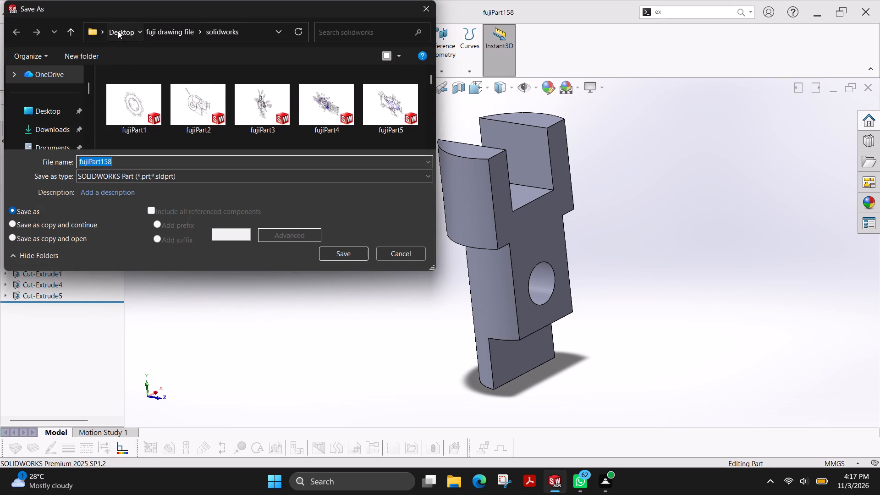
double_click(149, 97)
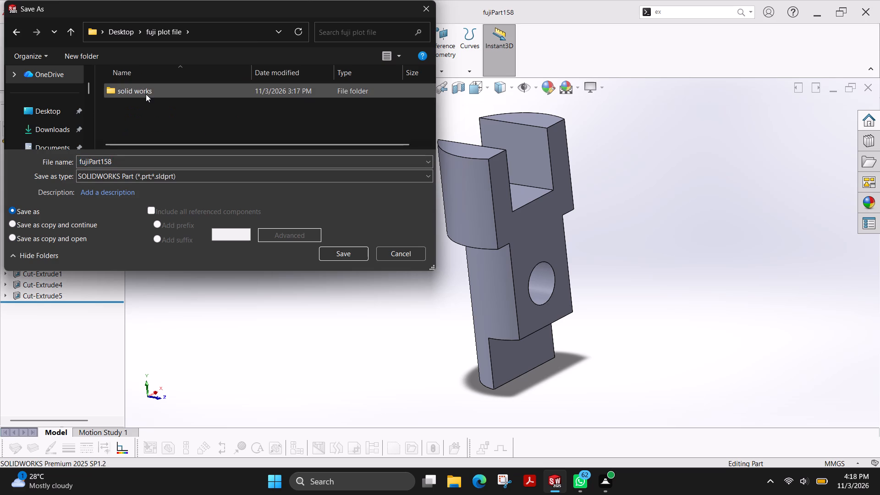
double_click(146, 94)
left_click(127, 173)
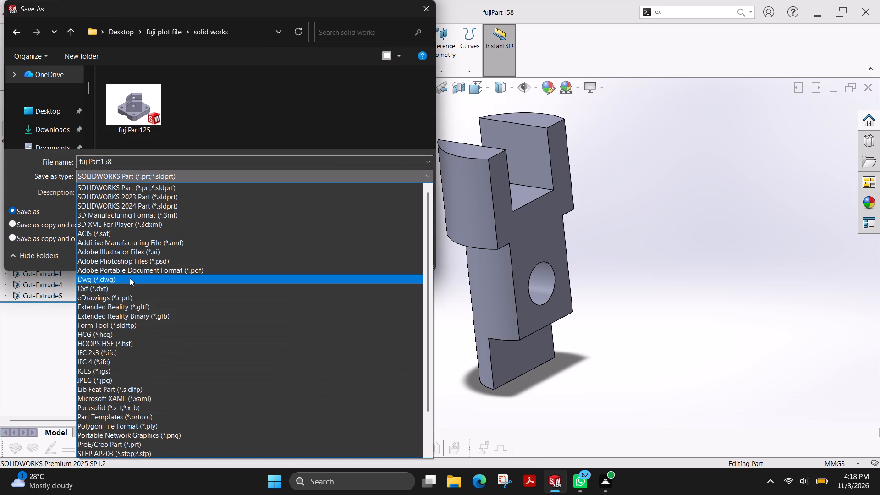
left_click(136, 273)
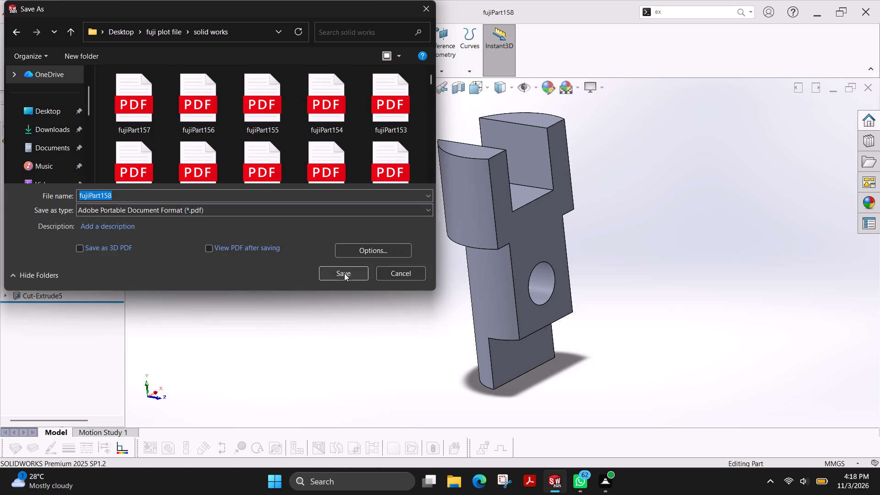
left_click(344, 273)
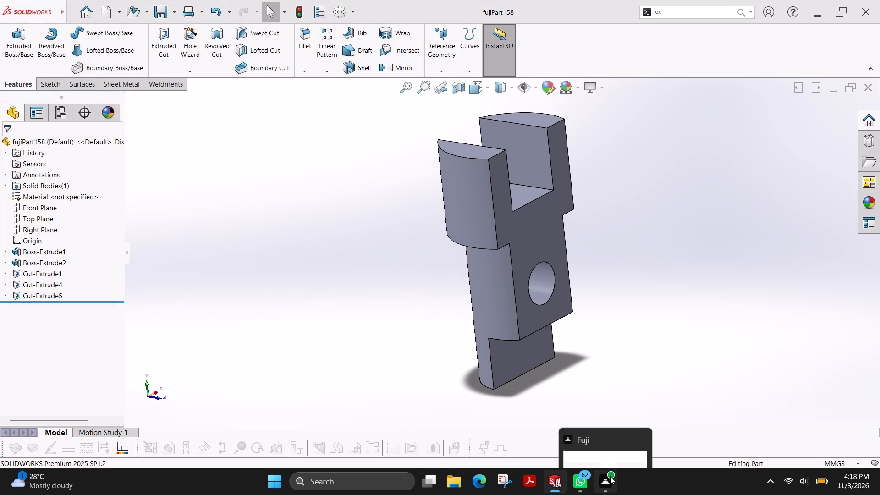